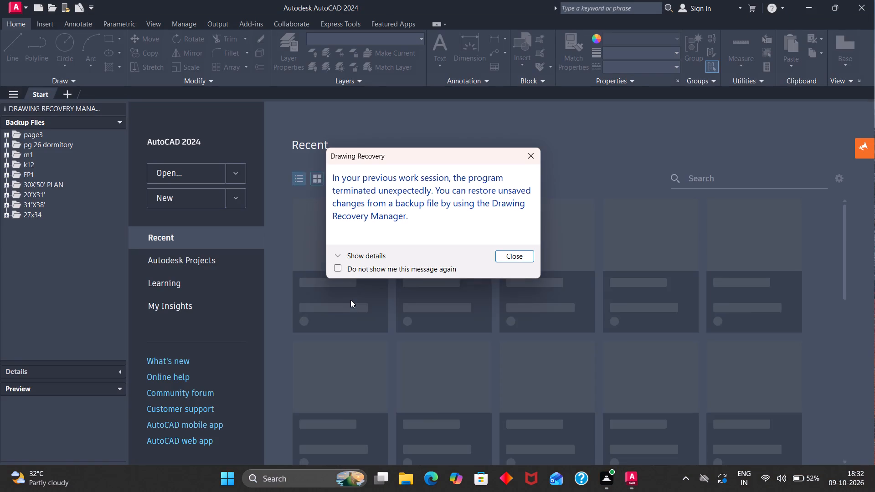
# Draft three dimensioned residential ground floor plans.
# Dismiss the startup messages and create a new blank drawing, clearing the Blocks palette from the workspace.
pyautogui.click(530, 155)
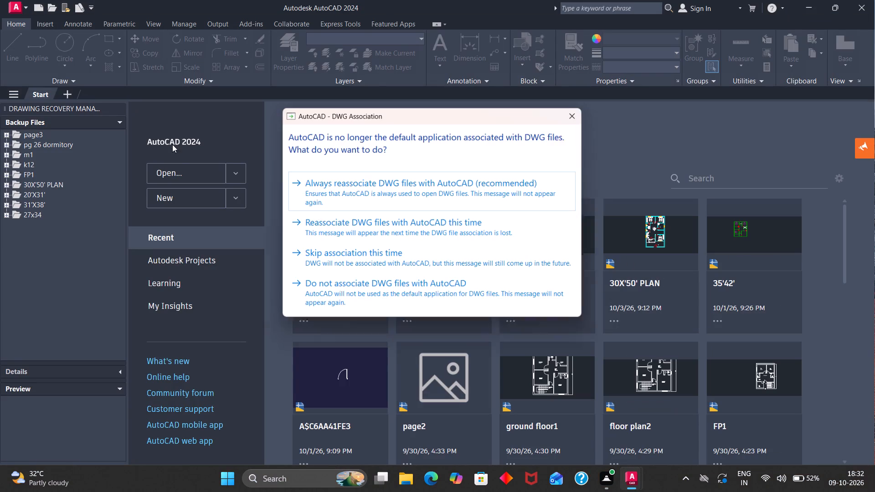
pyautogui.click(580, 113)
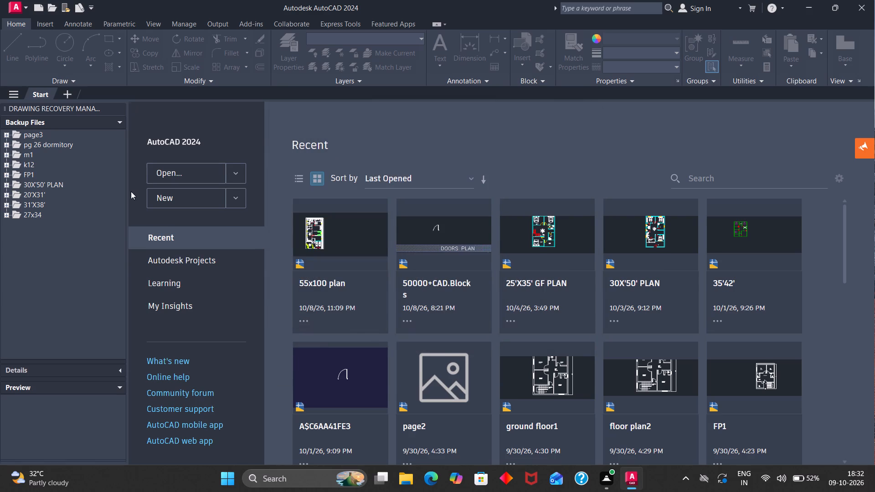
pyautogui.click(204, 209)
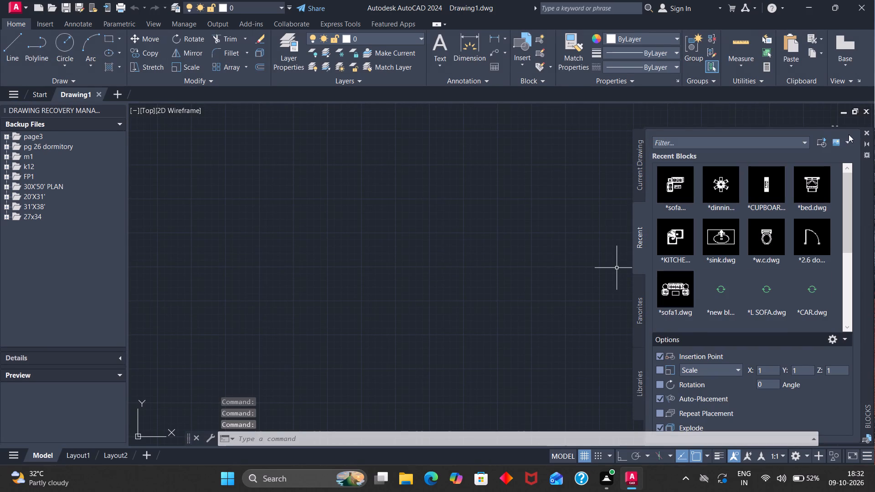
pyautogui.click(867, 128)
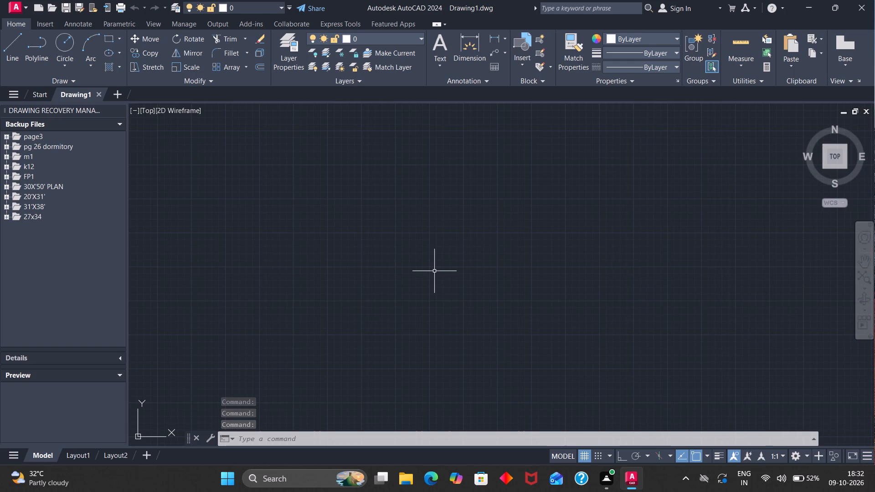
# Configure the drawing units to Engineering length with 0'-0.0" precision and an insertion scale of Inches.
pyautogui.write("un'")
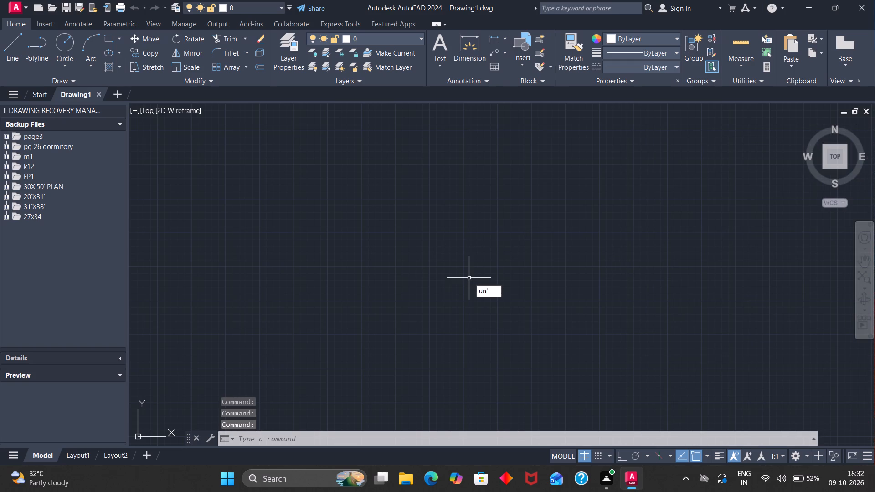
pyautogui.press('BackSpace')
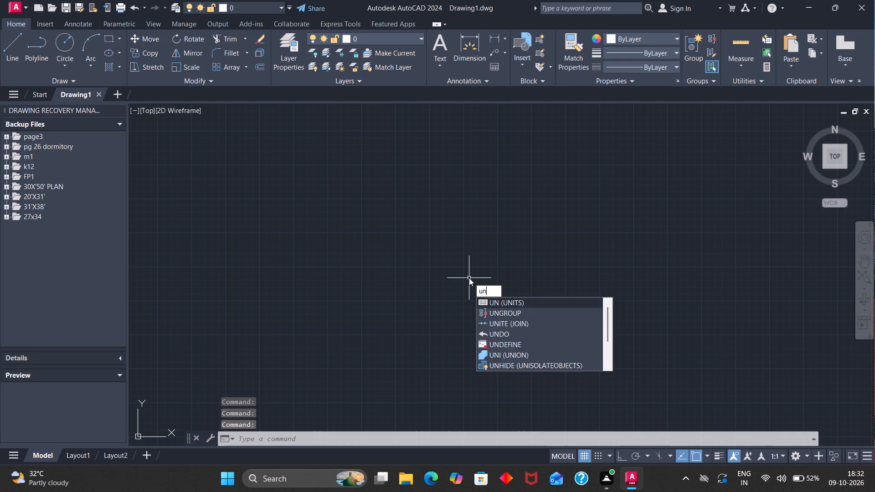
pyautogui.press('Return')
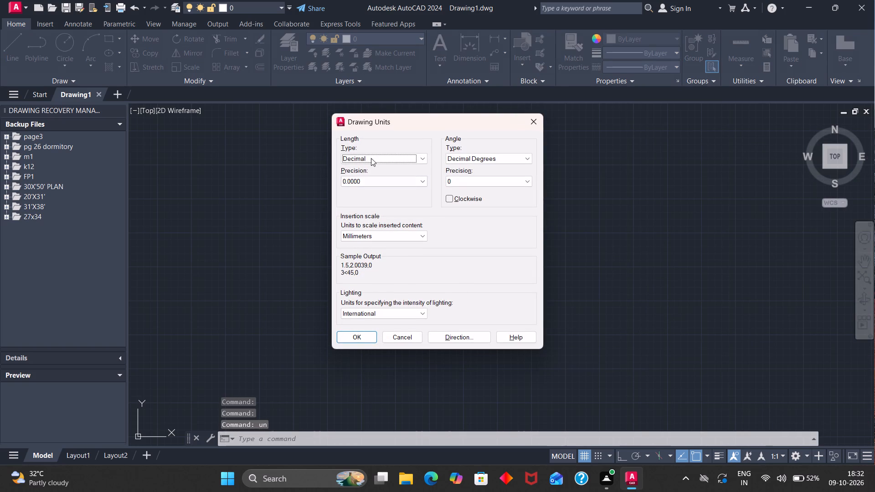
pyautogui.click(376, 154)
pyautogui.click(371, 183)
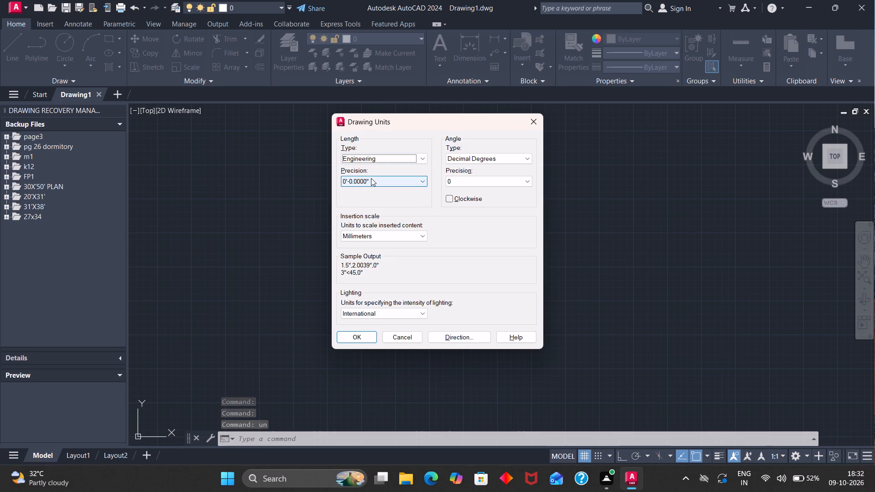
pyautogui.click(371, 179)
pyautogui.click(363, 197)
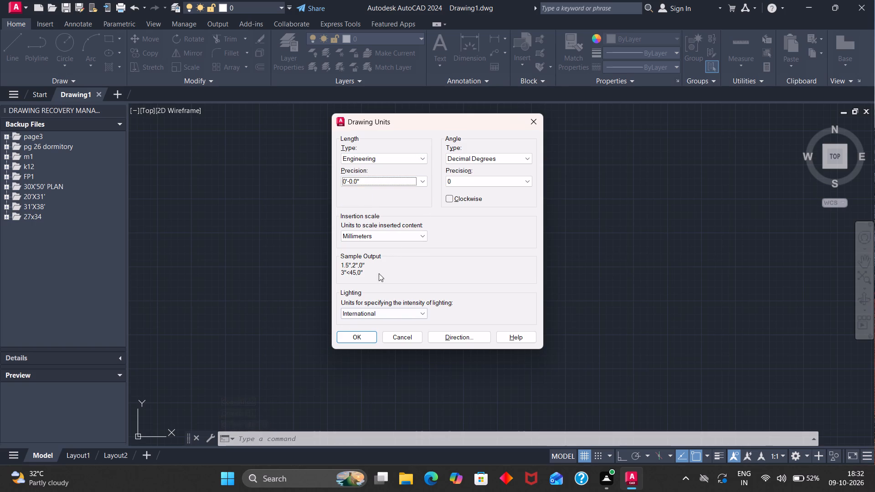
pyautogui.click(390, 236)
pyautogui.click(371, 253)
pyautogui.click(356, 336)
# Modify the ISO-25 dimension style to use Engineering primary units with 0'-0.0" precision.
pyautogui.press('d')
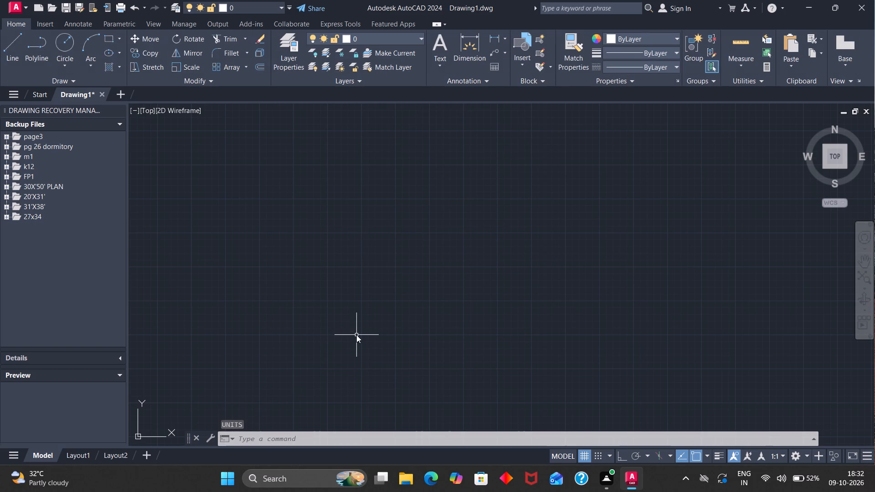
pyautogui.press('Return')
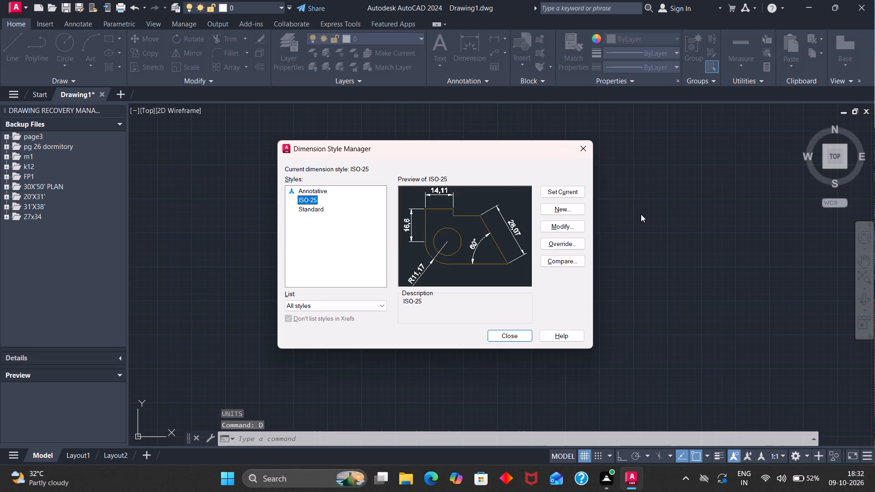
pyautogui.click(552, 228)
pyautogui.click(553, 228)
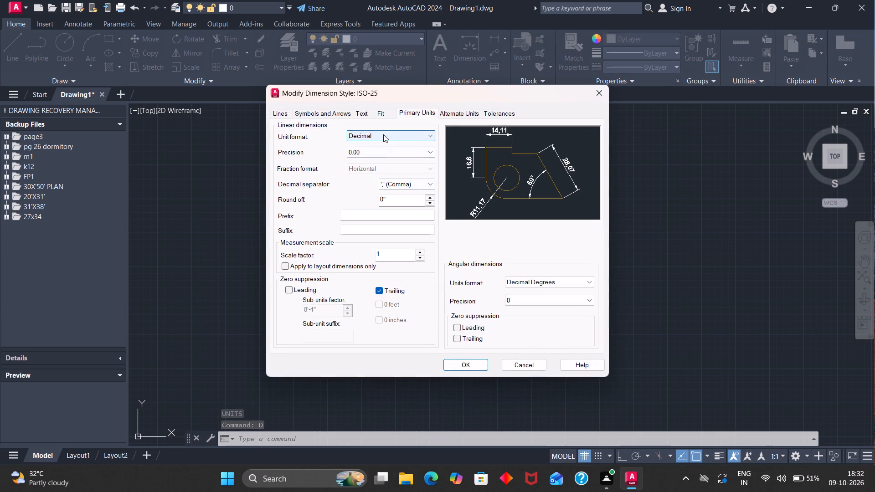
pyautogui.click(383, 136)
pyautogui.click(373, 159)
pyautogui.click(376, 155)
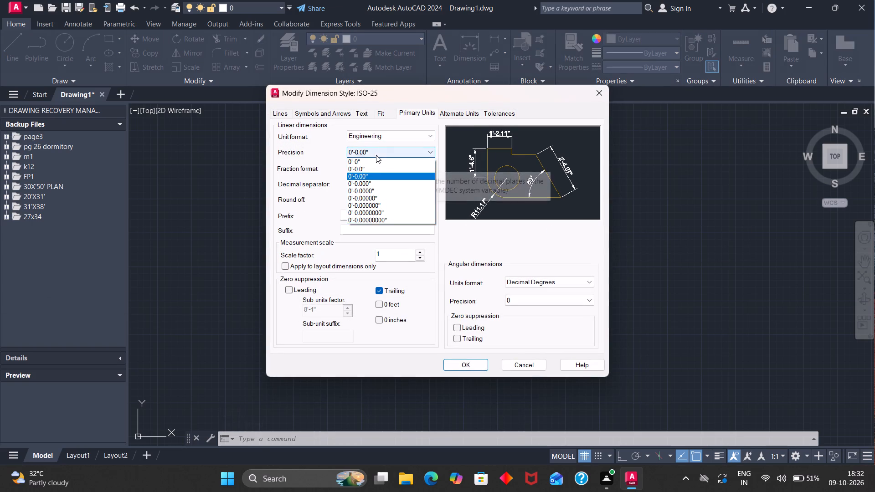
pyautogui.click(371, 166)
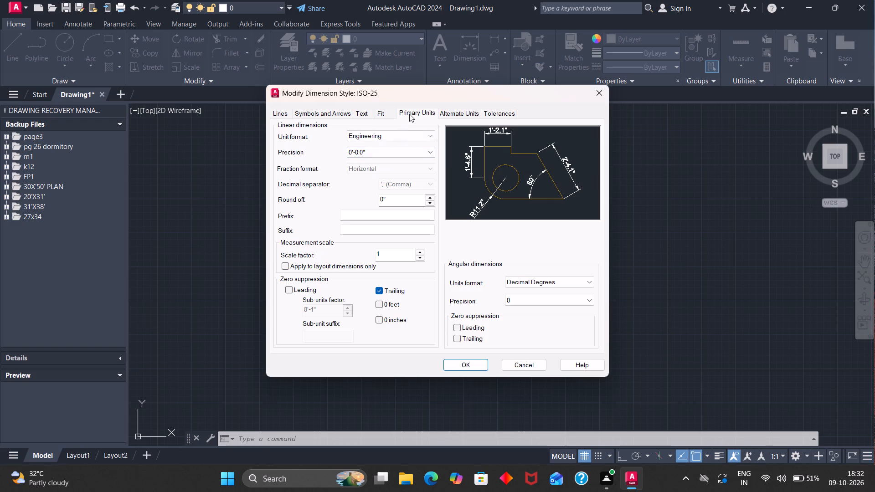
# Increase the text height of the ISO-25 dimension style.
pyautogui.click(386, 113)
pyautogui.click(369, 113)
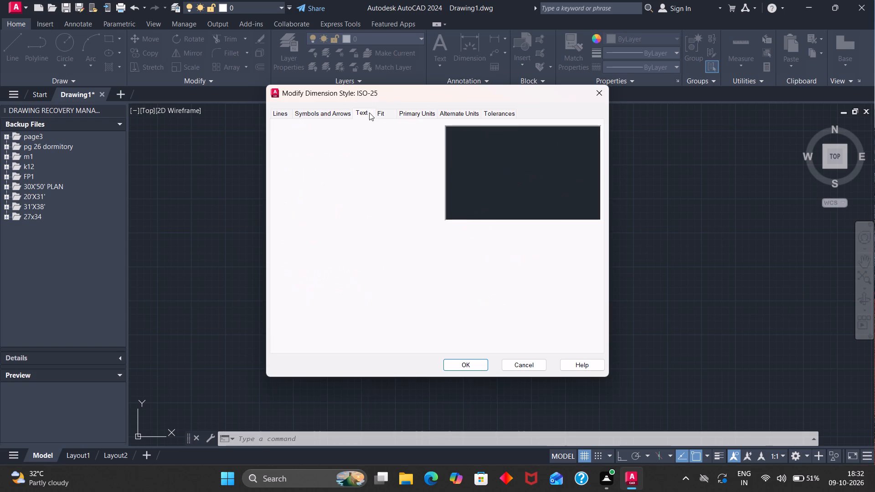
pyautogui.tripleClick(428, 191)
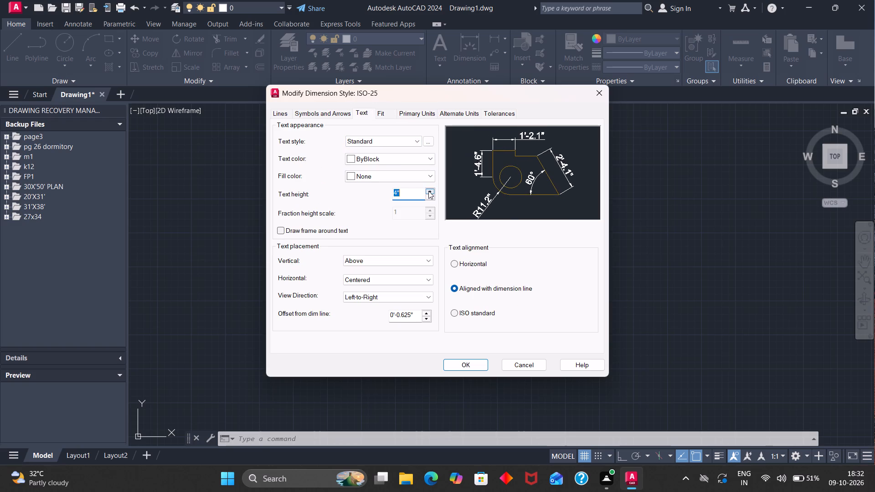
pyautogui.doubleClick(428, 191)
# Set the ISO-25 arrow size to 5" and make the style current.
pyautogui.click(341, 113)
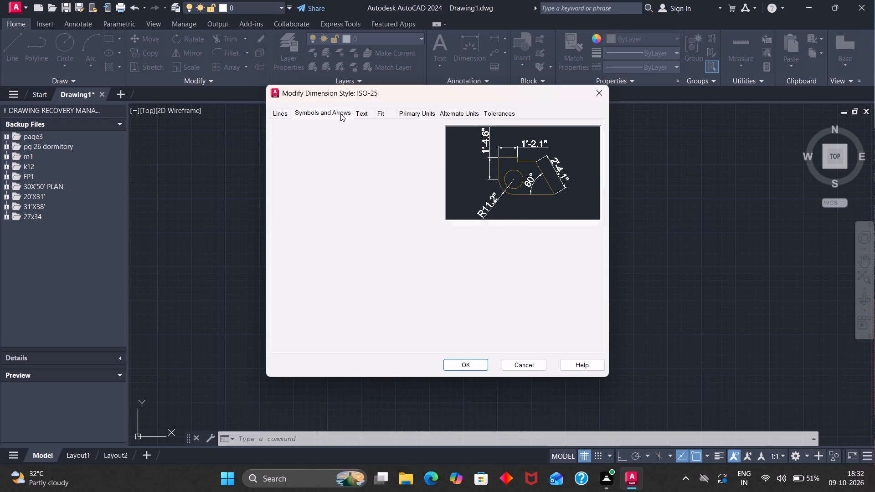
pyautogui.tripleClick(321, 220)
pyautogui.doubleClick(321, 220)
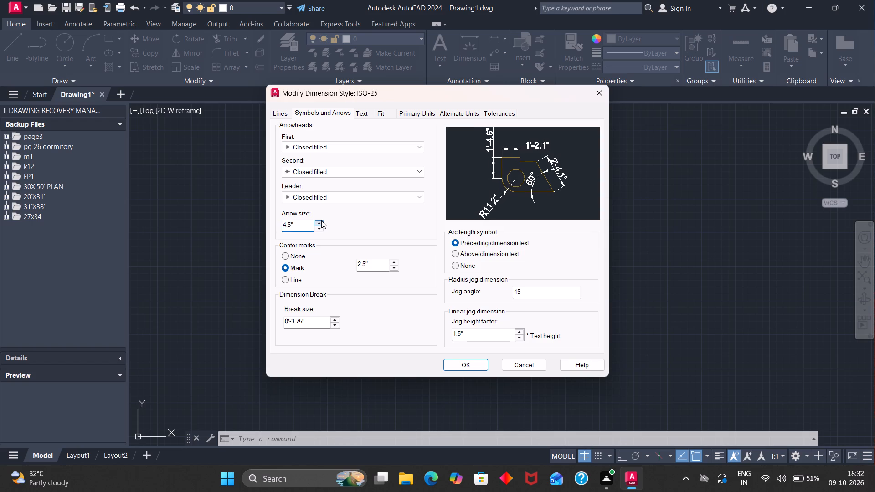
pyautogui.click(456, 368)
pyautogui.click(555, 189)
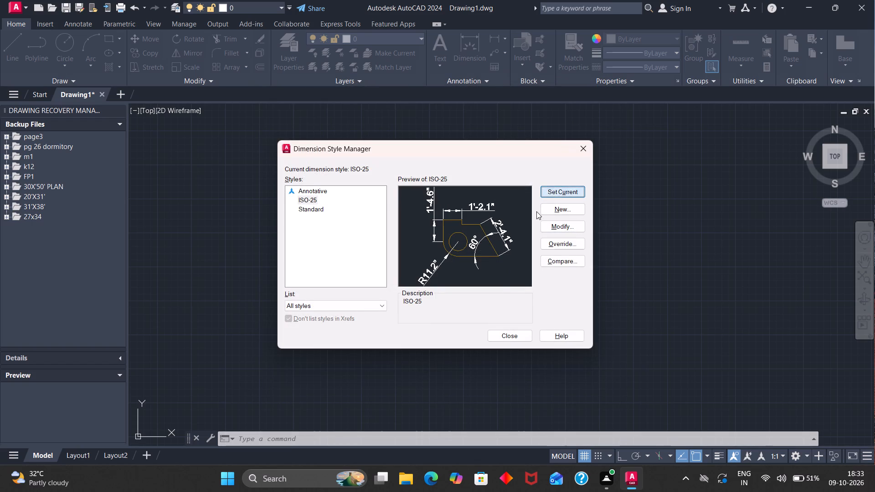
pyautogui.click(511, 335)
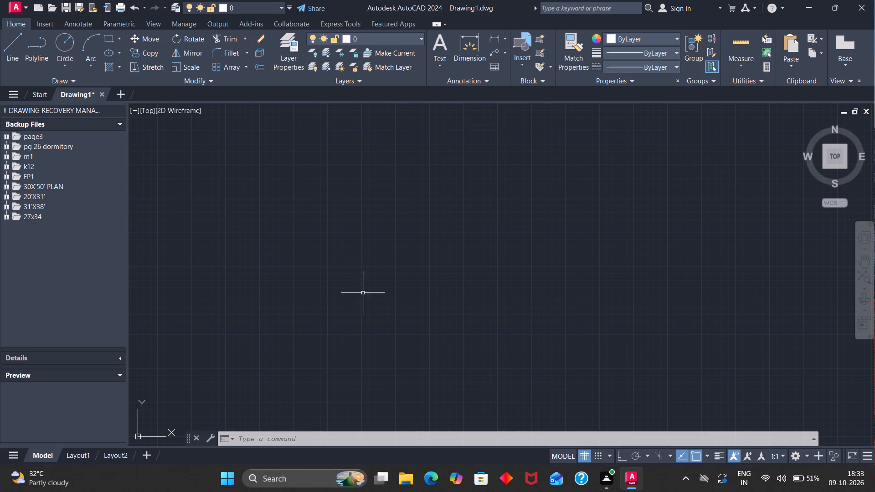
# Draw a 22' by 35' rectangle as the plan's outer wall outline.
pyautogui.click(112, 38)
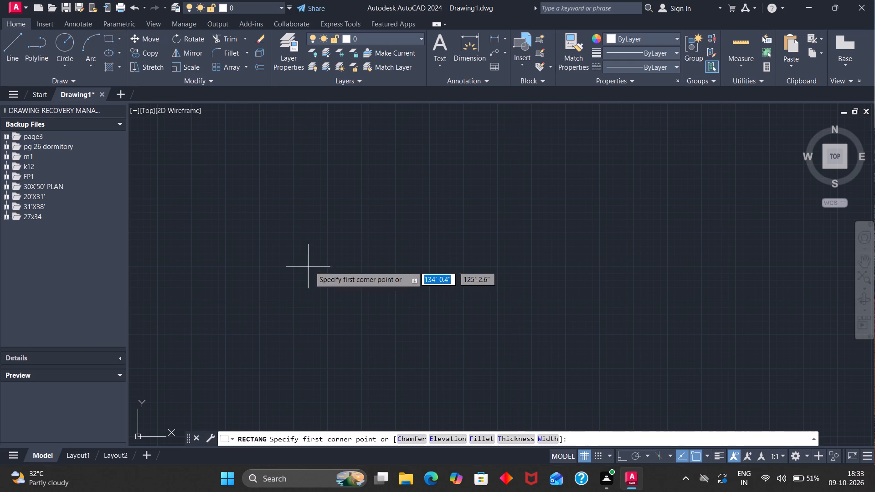
pyautogui.click(308, 211)
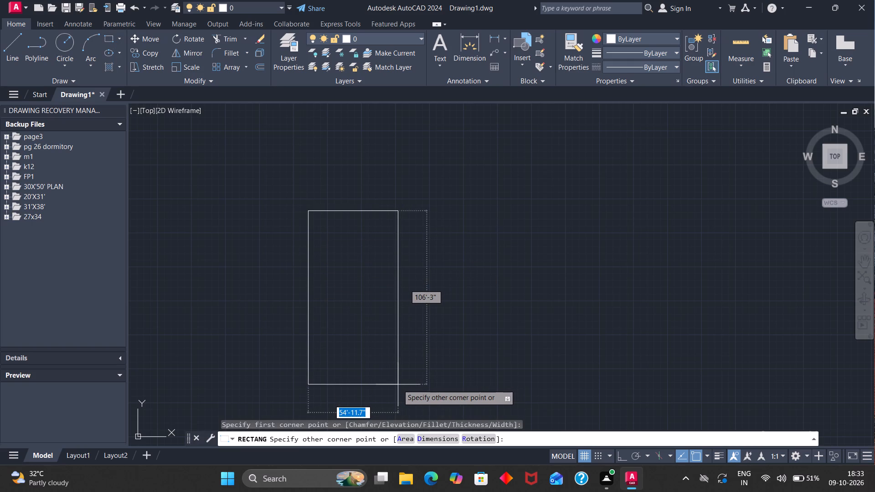
pyautogui.write("22'")
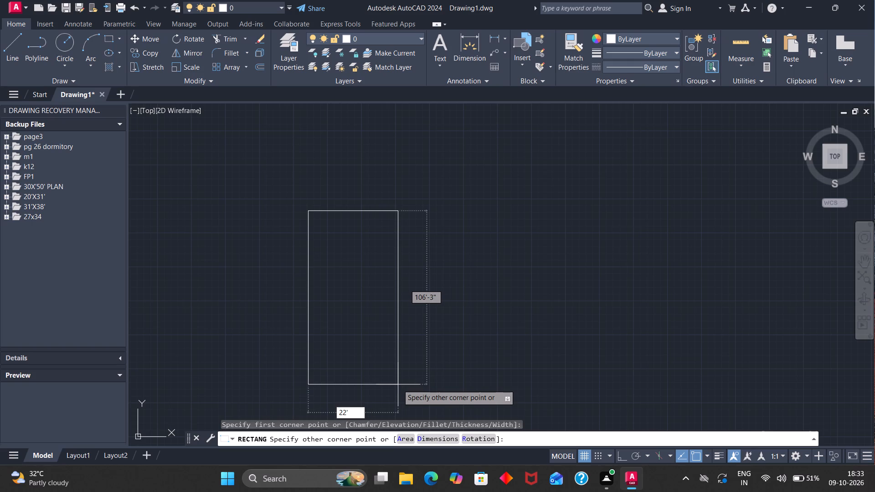
pyautogui.press(',')
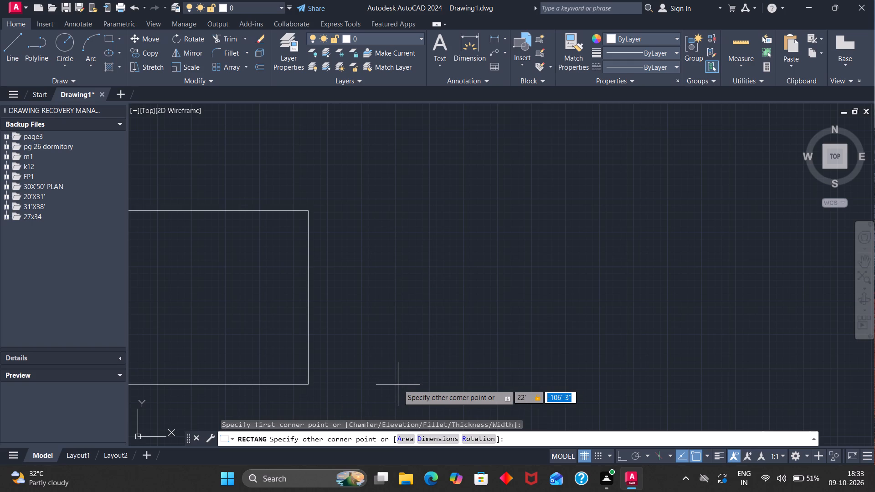
pyautogui.write("35'")
pyautogui.press('Return')
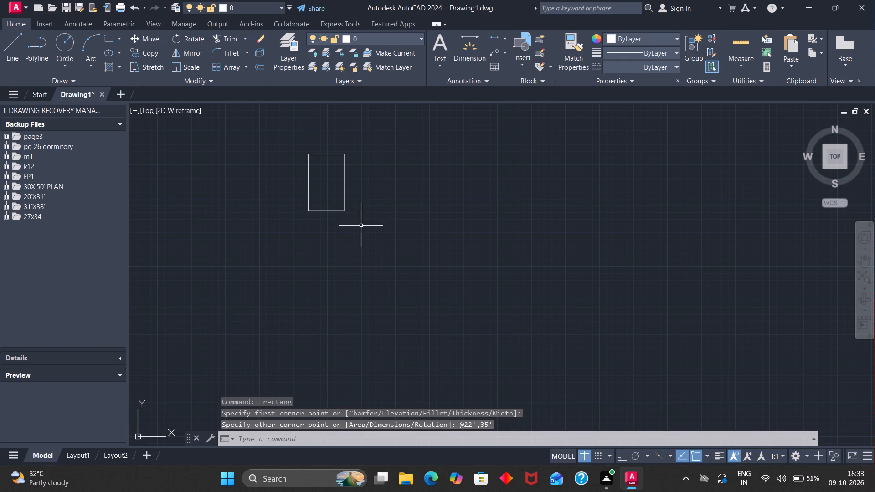
# Offset the rectangle 9" inward to form the outer wall thickness.
pyautogui.scroll(2, 324, 125)
pyautogui.scroll(1, 321, 184)
pyautogui.scroll(-1, 320, 185)
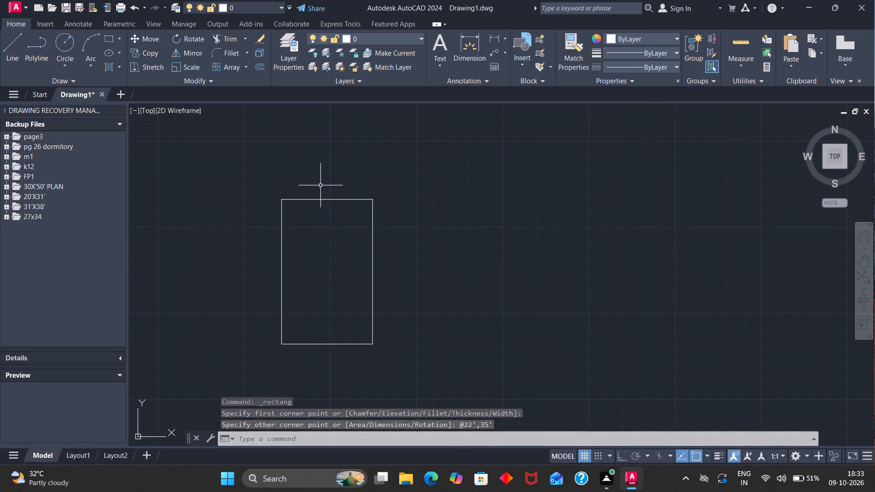
pyautogui.press('o')
pyautogui.press('Return')
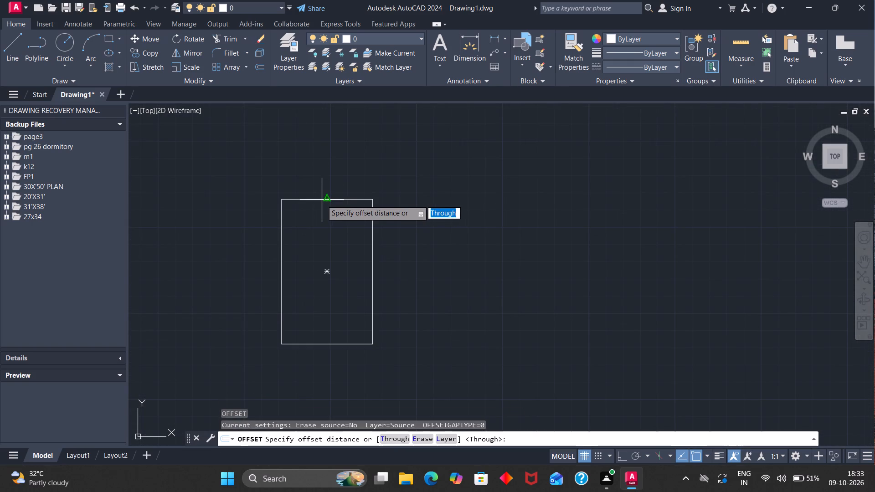
pyautogui.press('9')
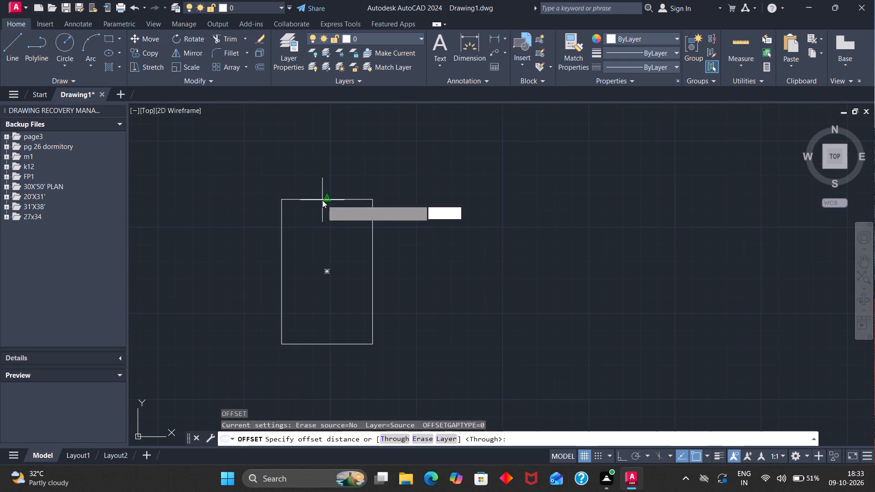
pyautogui.press('Return')
pyautogui.click(324, 198)
pyautogui.click(323, 209)
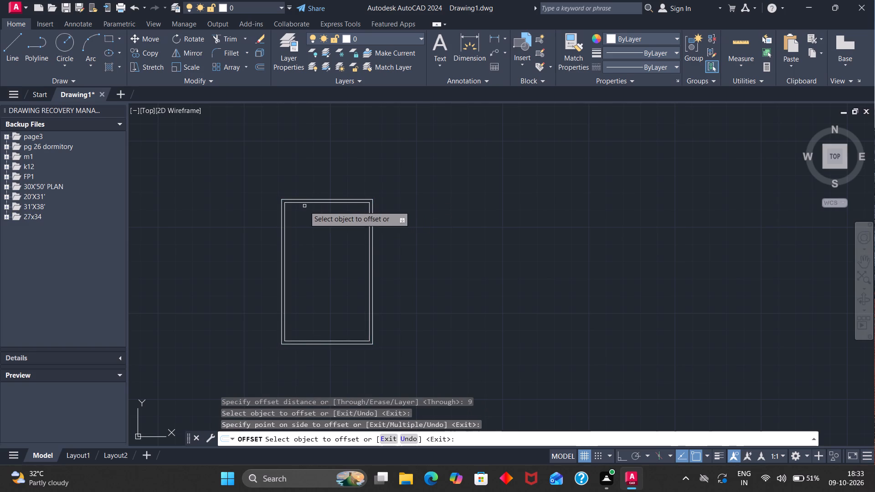
pyautogui.press('Escape')
# Explode both the outer and inner wall rectangles into separate lines.
pyautogui.moveTo(292, 176); pyautogui.dragTo(348, 403)
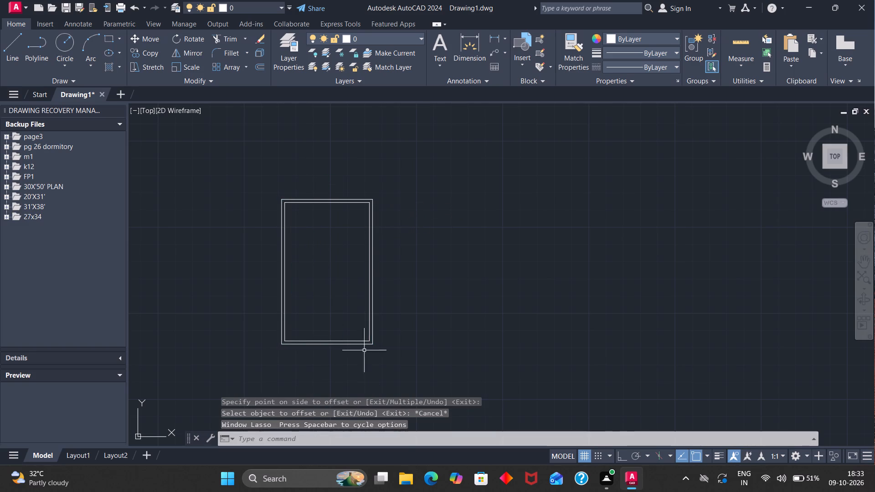
pyautogui.moveTo(386, 277); pyautogui.dragTo(220, 253)
pyautogui.press('x')
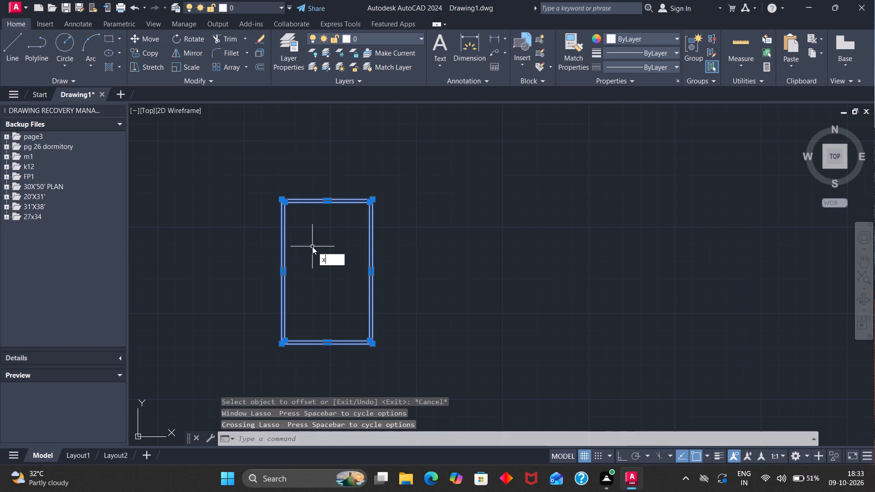
pyautogui.press('Return')
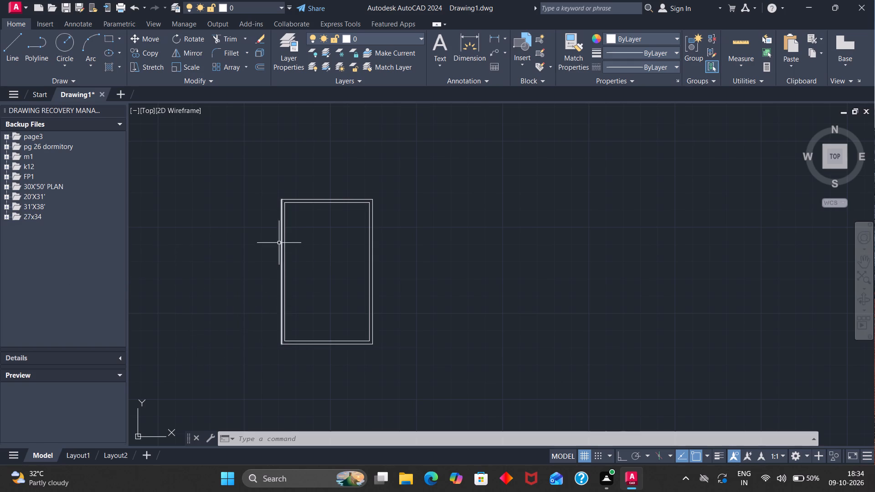
# Offset the inner left wall line 15'5" into the plan, and offset the new line 4" rightward to form a vertical partition.
pyautogui.press('o')
pyautogui.press('Return')
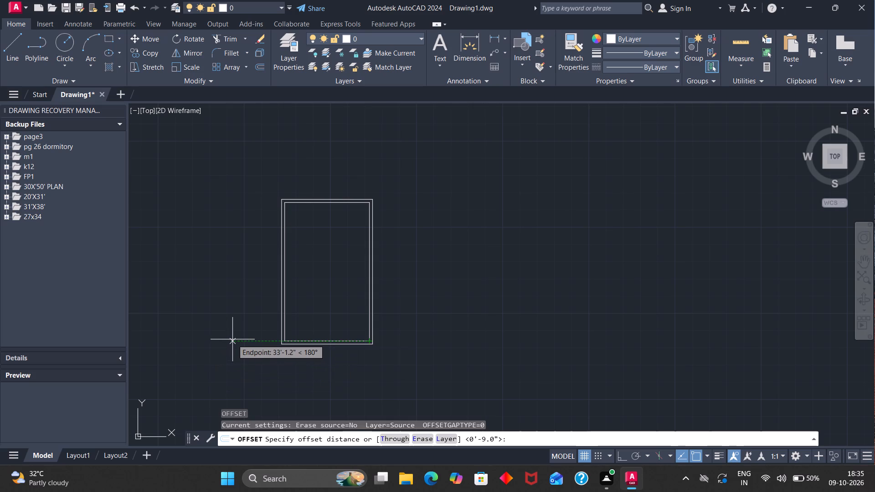
pyautogui.write("15'5")
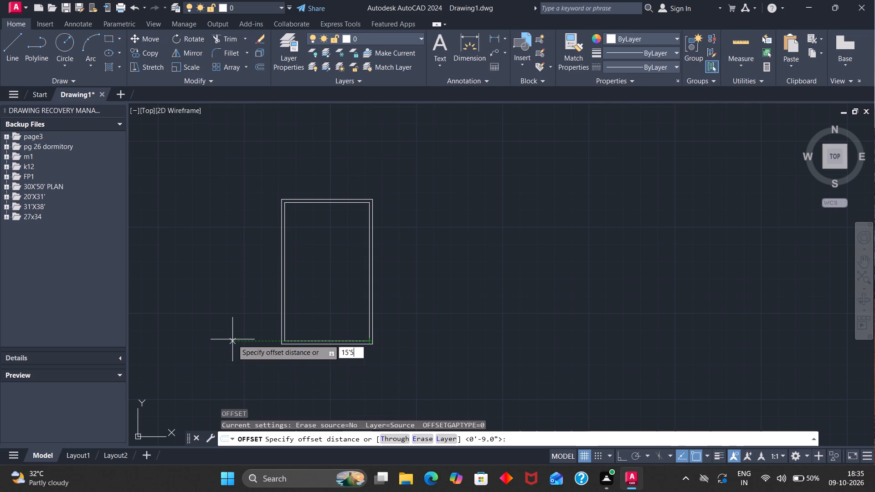
pyautogui.hotkey('shift', '"')
pyautogui.press('Return')
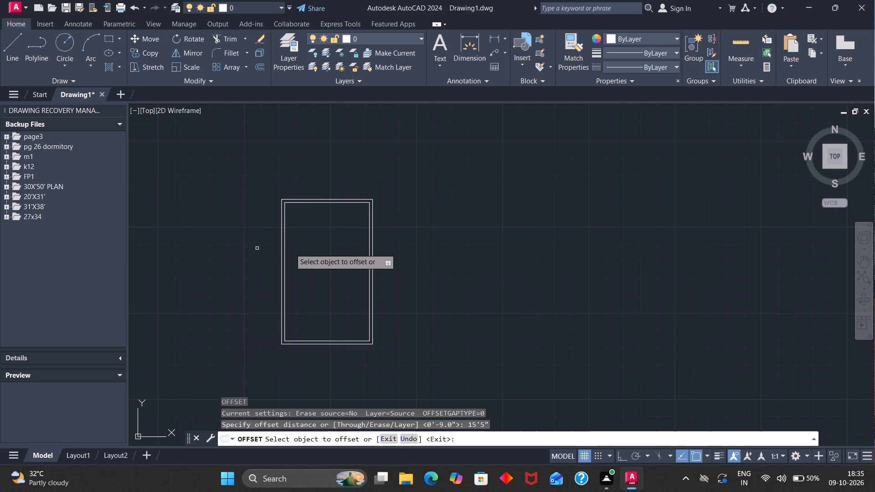
pyautogui.click(284, 255)
pyautogui.click(302, 252)
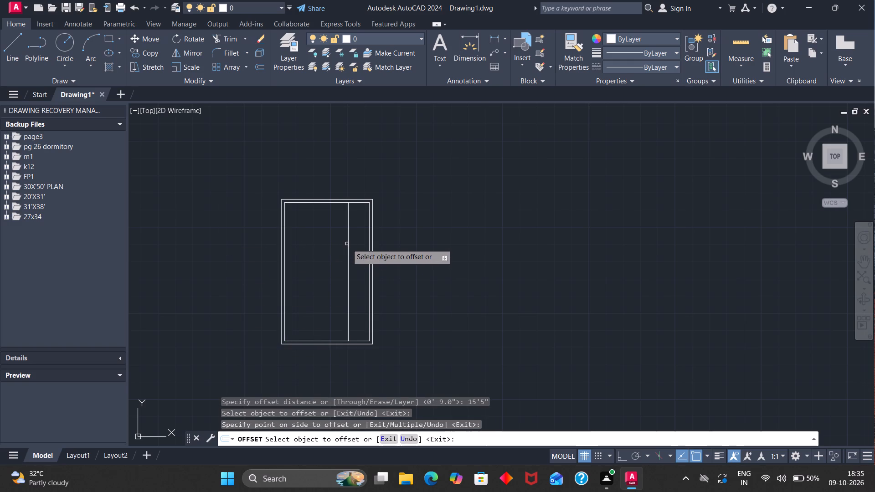
pyautogui.scroll(3, 350, 232)
pyautogui.scroll(-1, 348, 231)
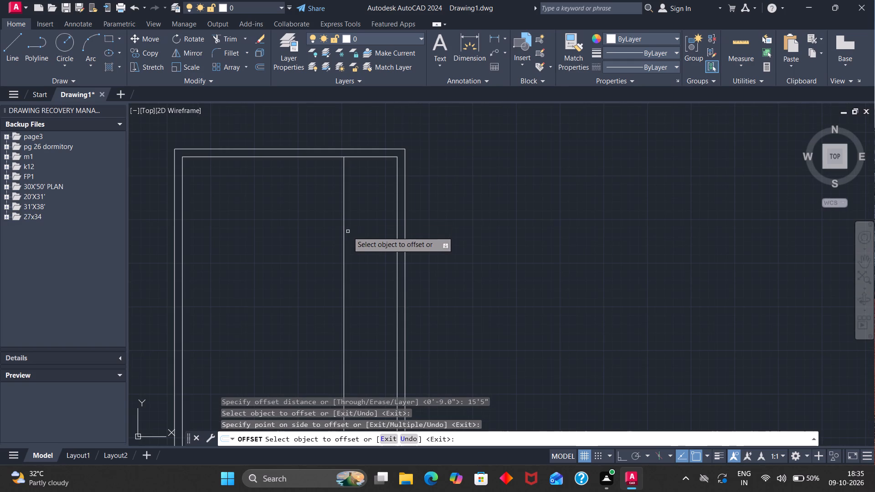
pyautogui.click(343, 214)
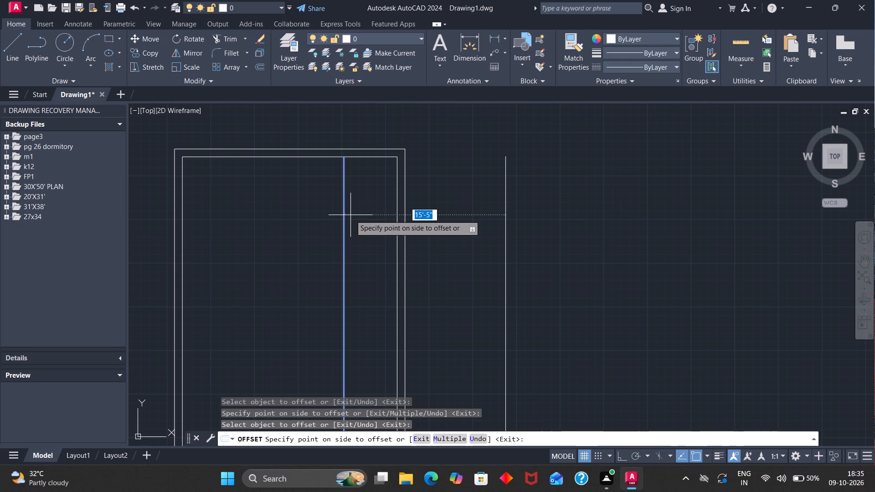
pyautogui.press('4')
pyautogui.press('Return')
# Measure the clear width between the vertical partition and the inner right wall line.
pyautogui.click(479, 58)
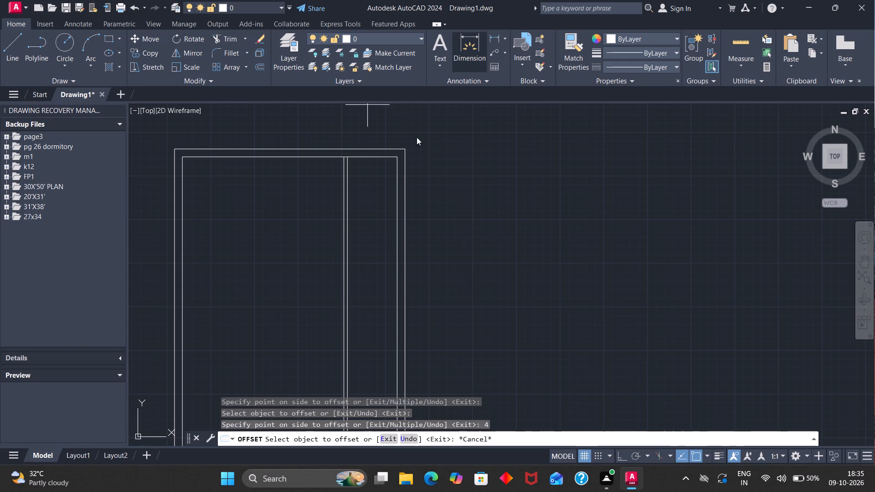
pyautogui.click(347, 156)
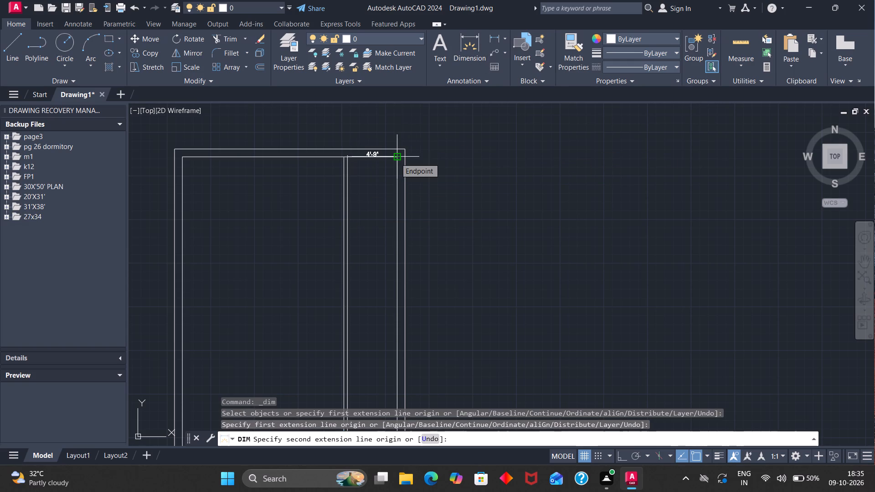
pyautogui.press('Escape')
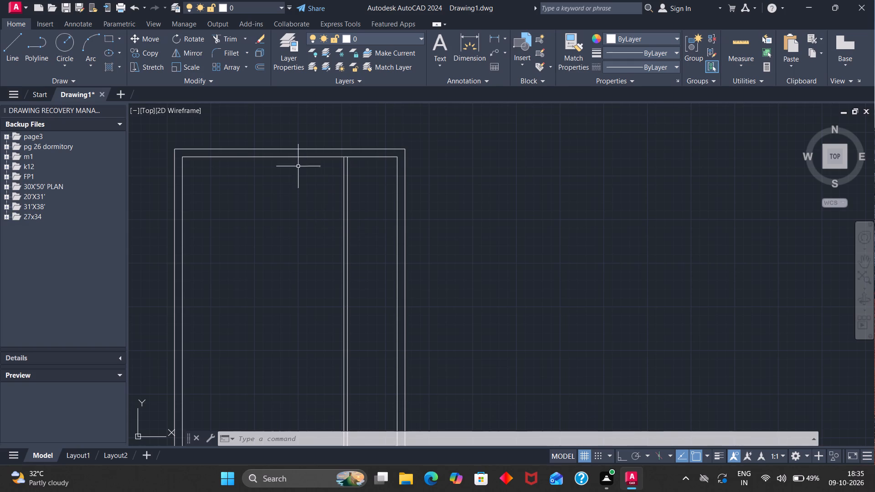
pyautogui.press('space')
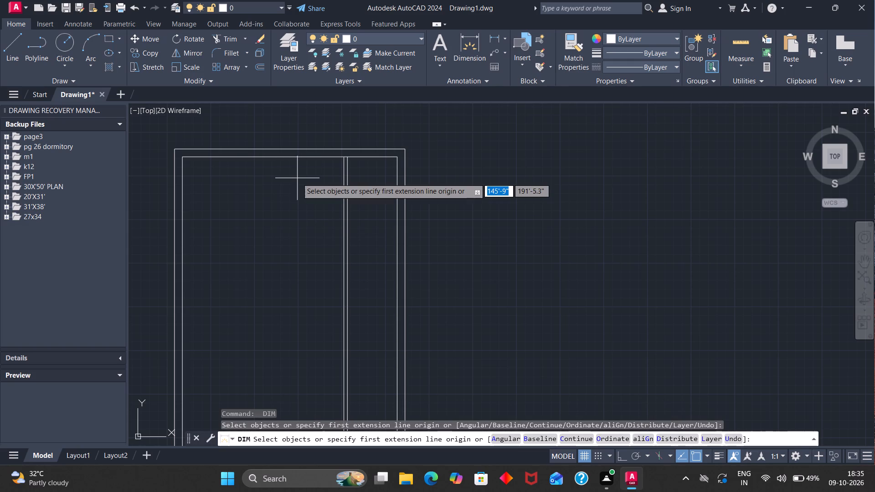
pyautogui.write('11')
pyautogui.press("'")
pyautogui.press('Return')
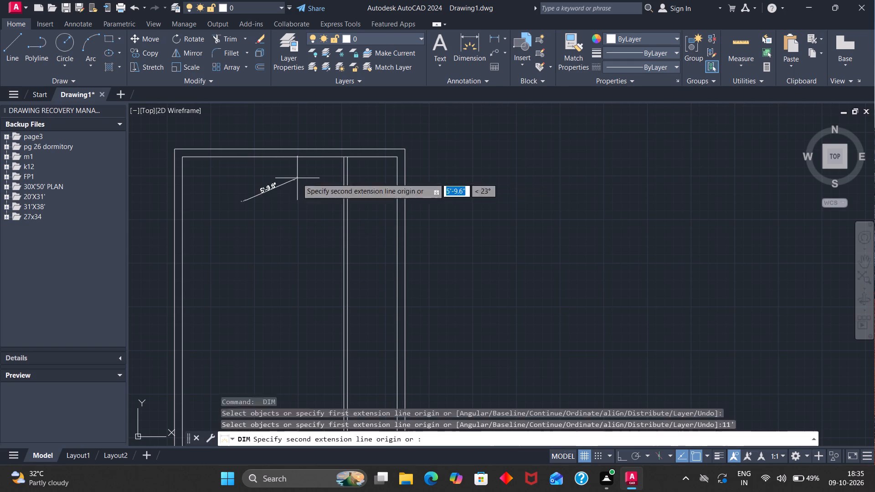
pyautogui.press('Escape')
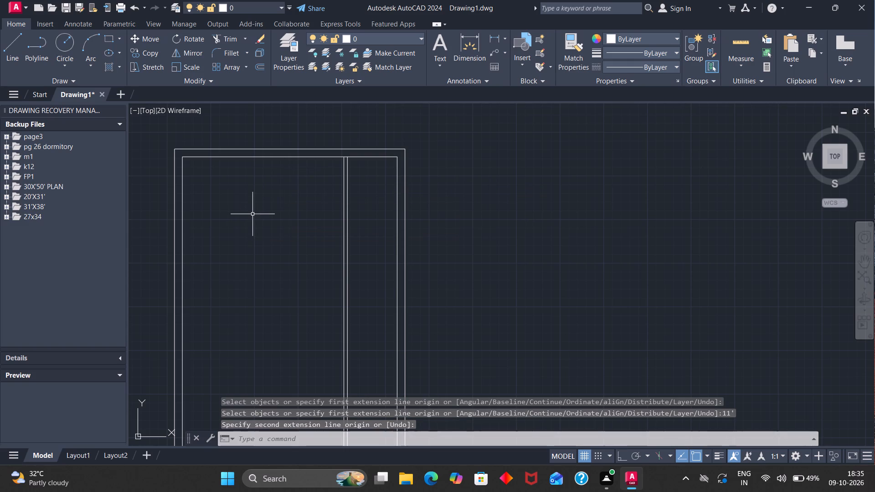
# Offset the inner top wall line 11' downward, and offset the new line 4" downward to form a horizontal partition.
pyautogui.press('o')
pyautogui.press('Return')
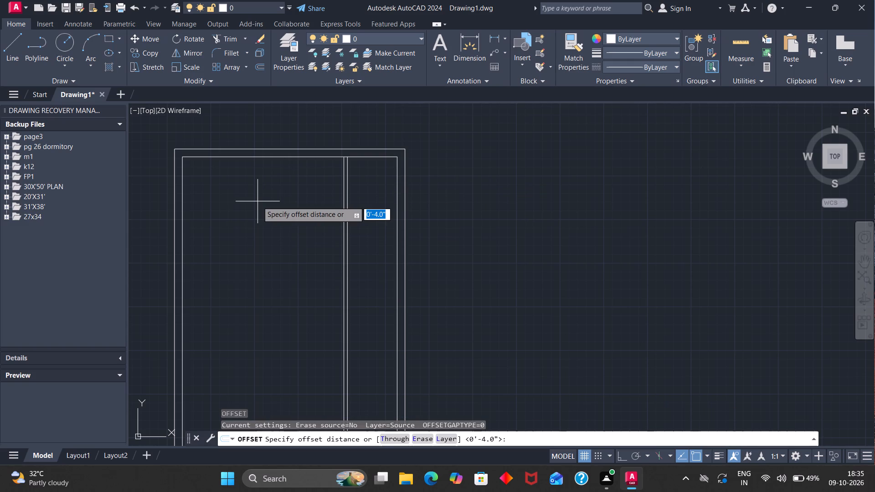
pyautogui.write('11')
pyautogui.press("'")
pyautogui.press('Return')
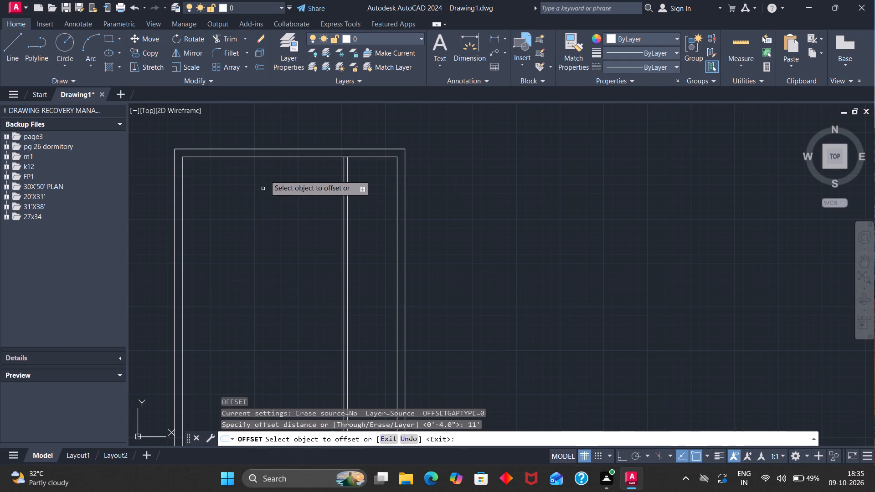
pyautogui.click(262, 156)
pyautogui.click(266, 201)
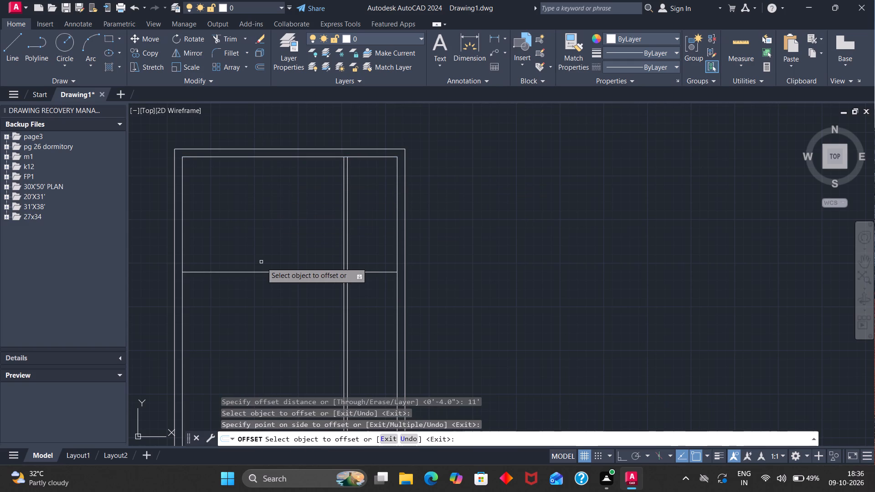
pyautogui.click(264, 273)
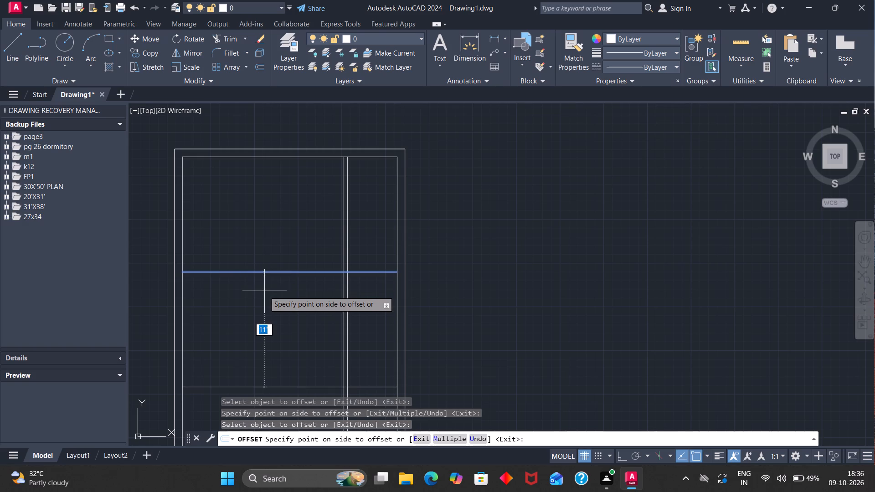
pyautogui.press('4')
pyautogui.press('Return')
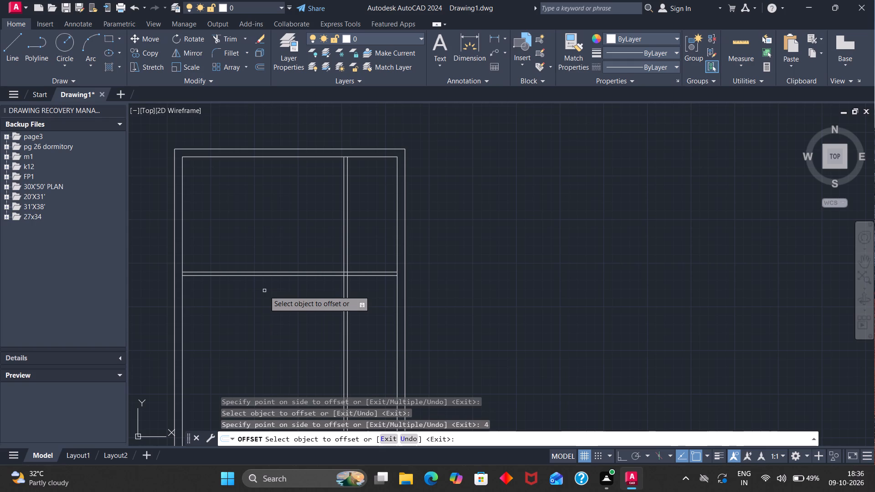
# Trim away both lines of the vertical partition below the horizontal partition.
pyautogui.click(220, 37)
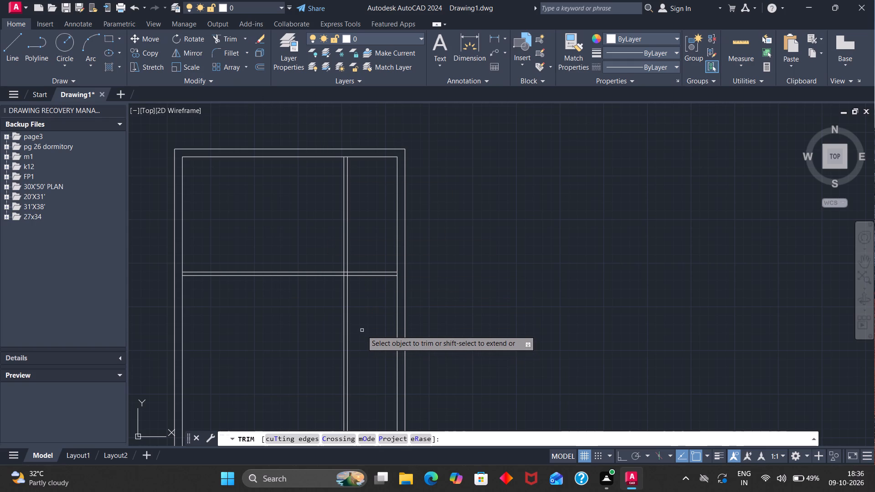
pyautogui.moveTo(370, 330); pyautogui.dragTo(297, 293)
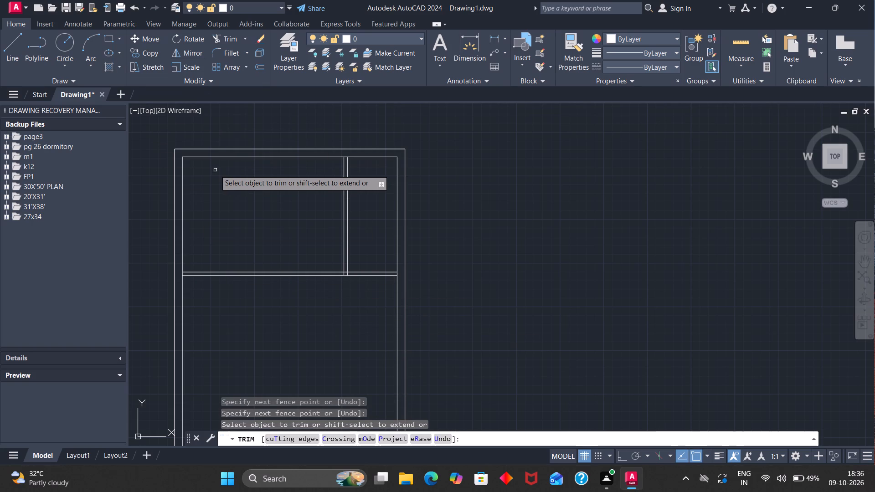
pyautogui.press('Escape')
# Offset the inner left wall line 11' into the plan, and offset the new line 4" rightward to form another vertical partition.
pyautogui.press('o')
pyautogui.press('Return')
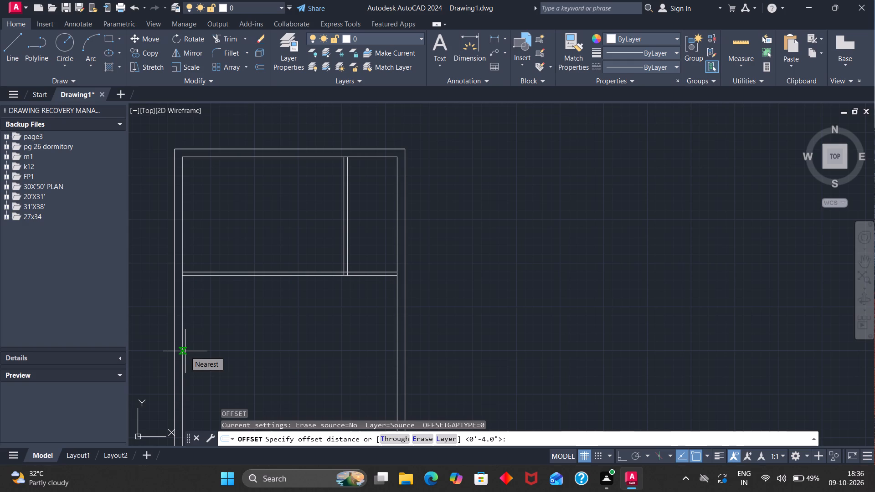
pyautogui.write("11'")
pyautogui.press('Return')
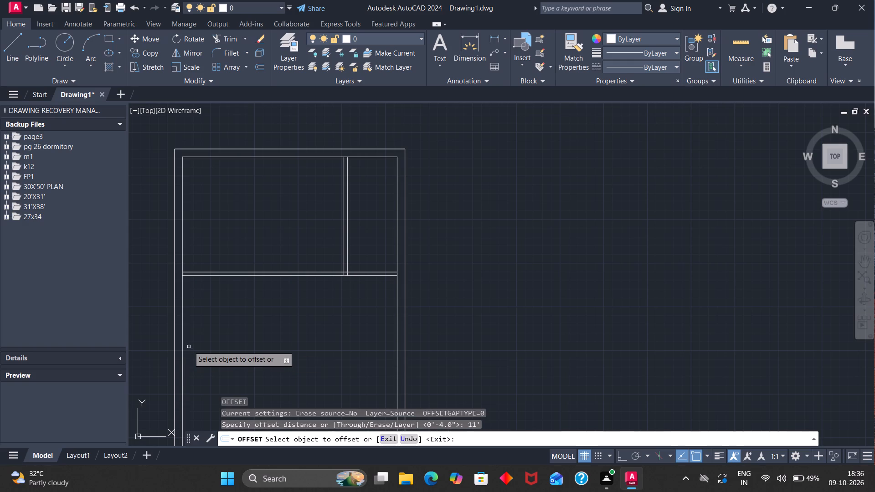
pyautogui.click(183, 346)
pyautogui.click(235, 348)
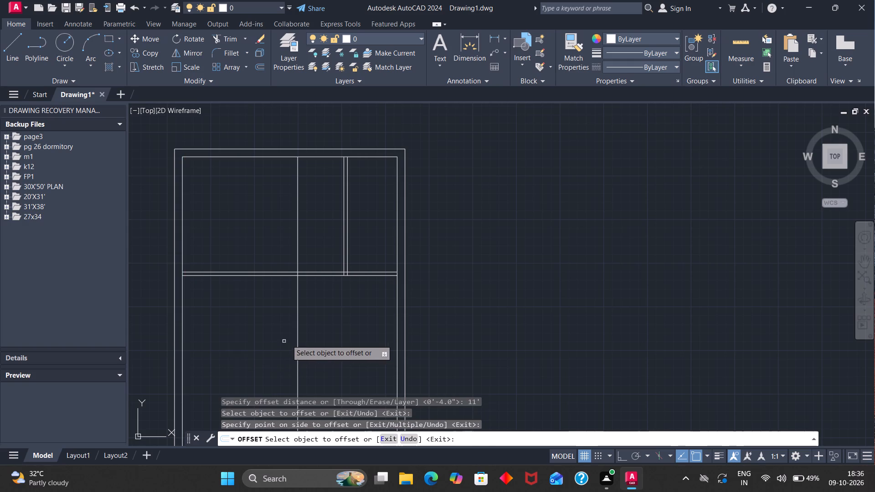
pyautogui.click(298, 334)
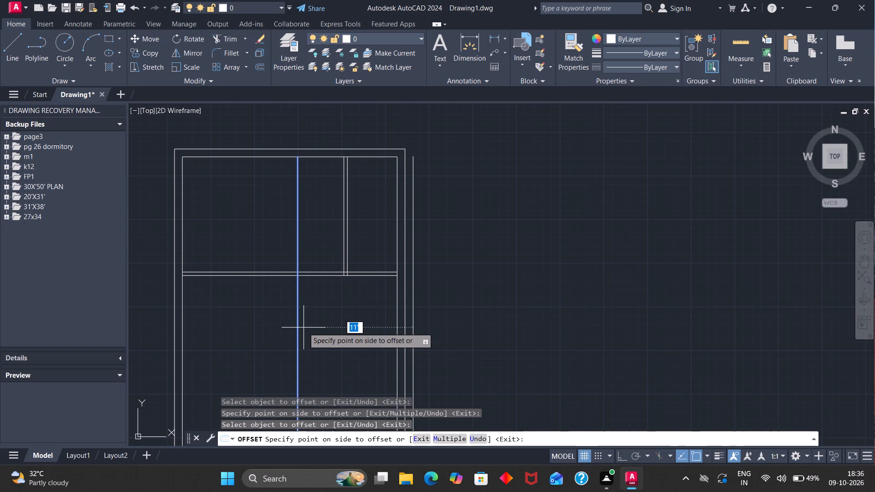
pyautogui.press('4')
pyautogui.press('Return')
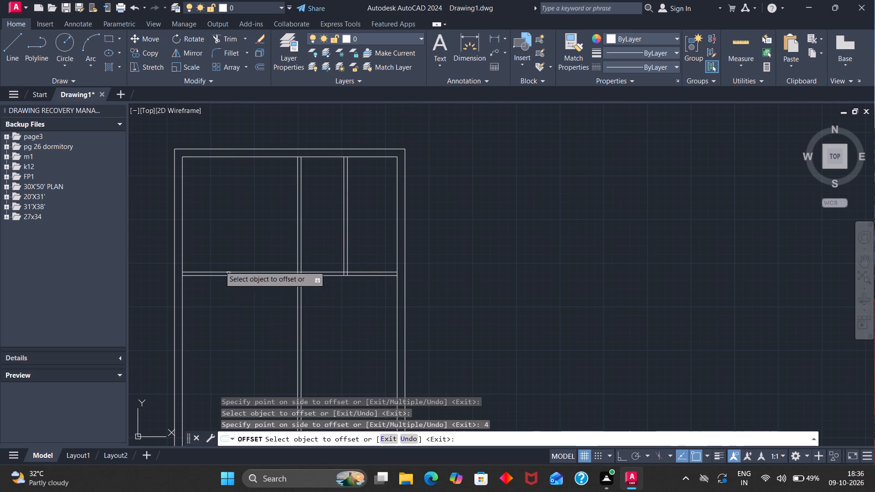
# Offset the horizontal partition's lower line 8'1" downward, and offset the new line 4" downward to form a second horizontal partition.
pyautogui.click(226, 276)
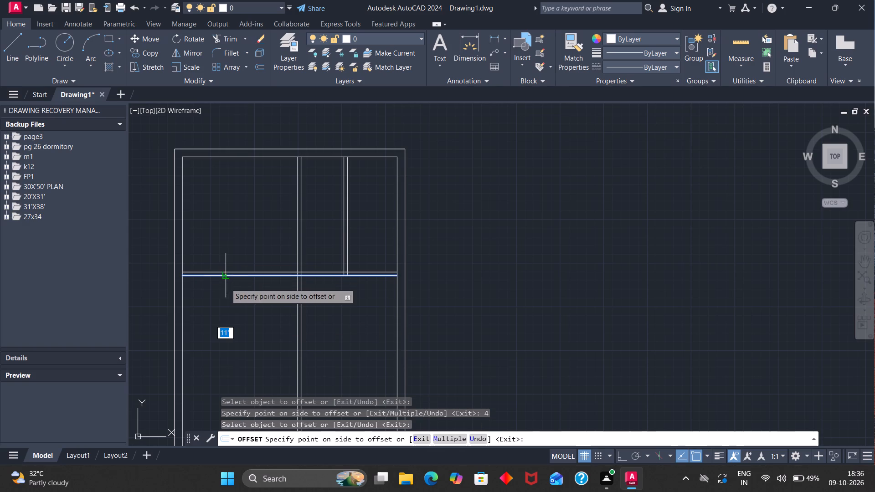
pyautogui.press('8')
pyautogui.press("'")
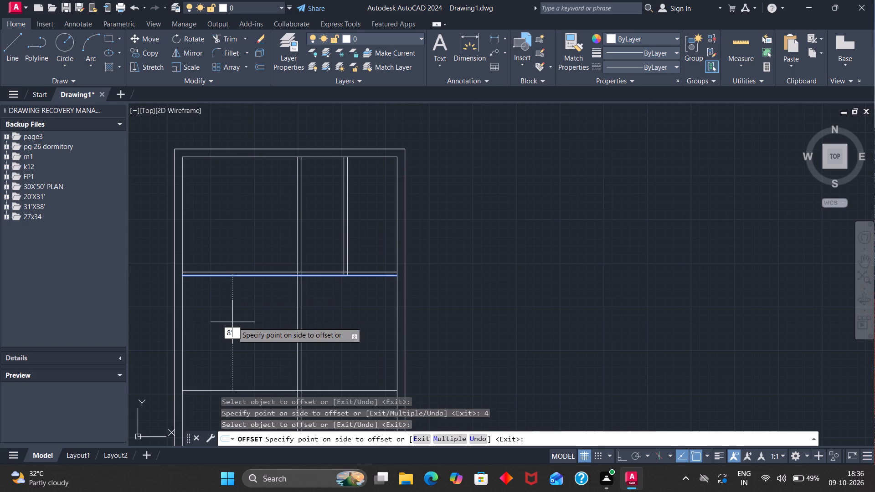
pyautogui.press('1')
pyautogui.hotkey('shift', '"')
pyautogui.press('Return')
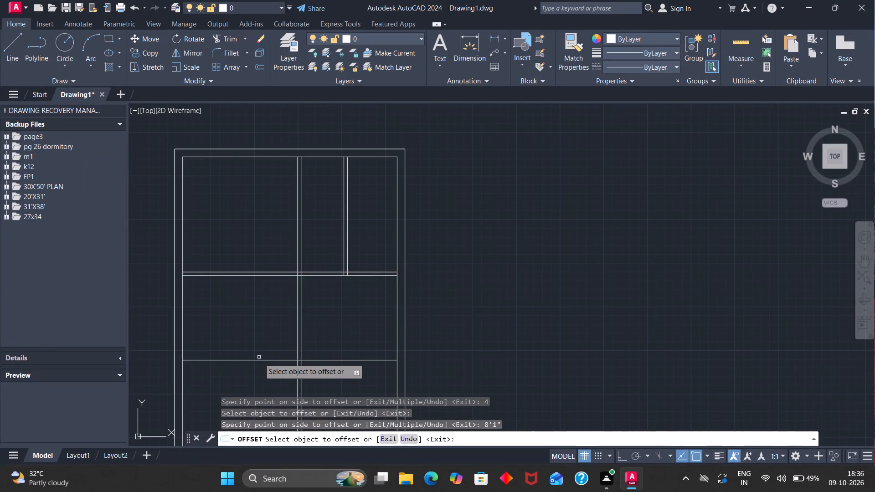
pyautogui.click(259, 359)
pyautogui.click(258, 359)
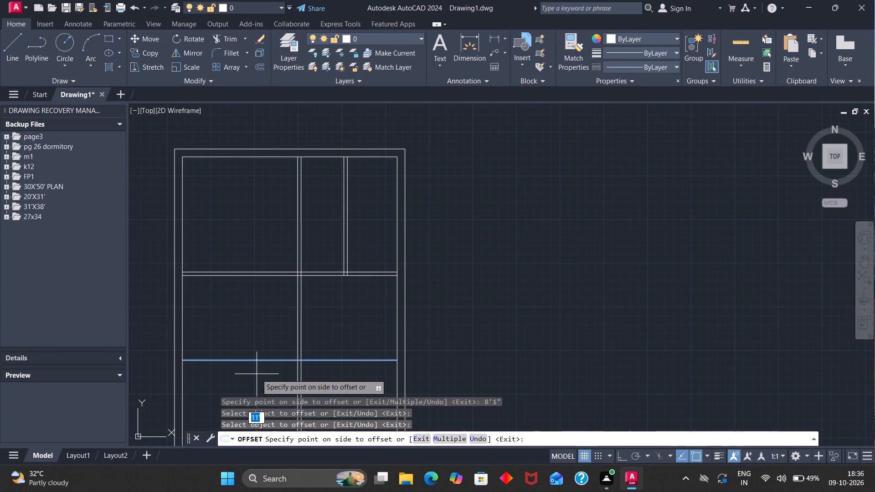
pyautogui.press('4')
pyautogui.press('Return')
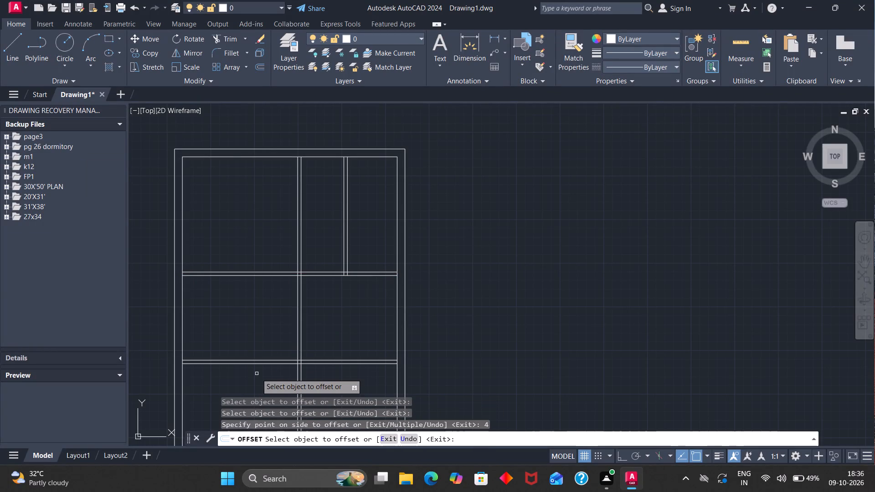
# Offset the lower line of the second horizontal partition 7" downward.
pyautogui.scroll(-1, 257, 373)
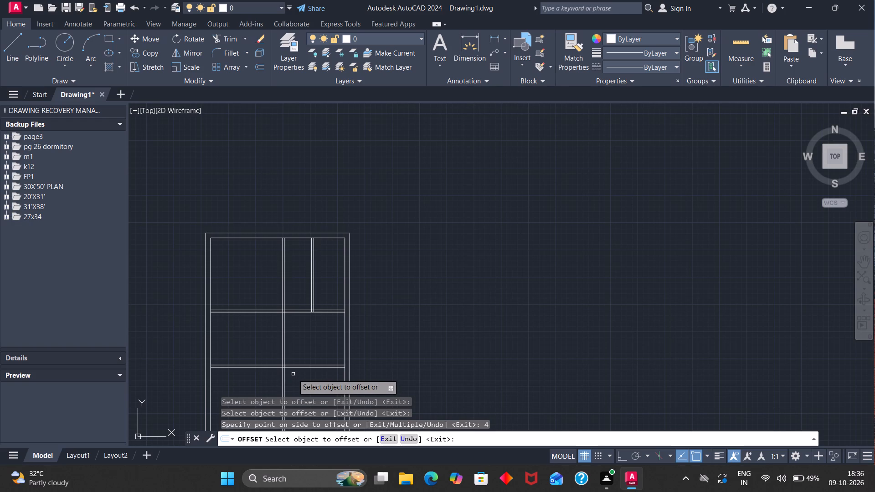
pyautogui.click(241, 368)
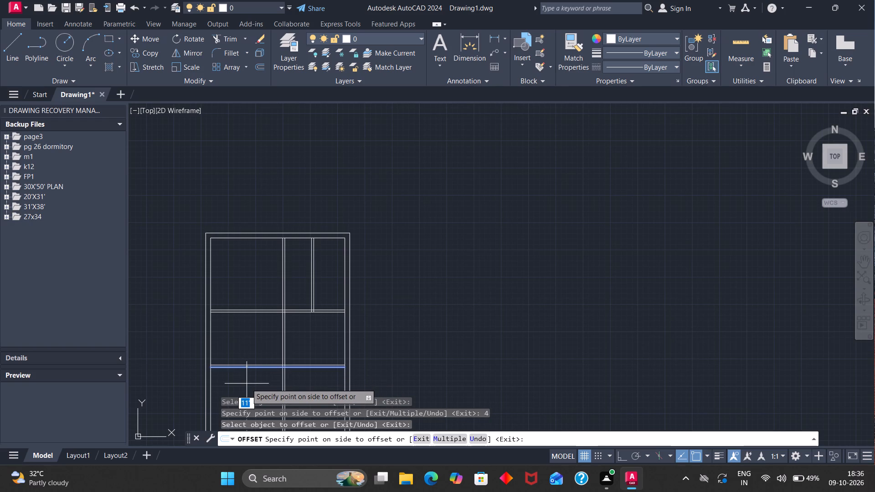
pyautogui.press('7')
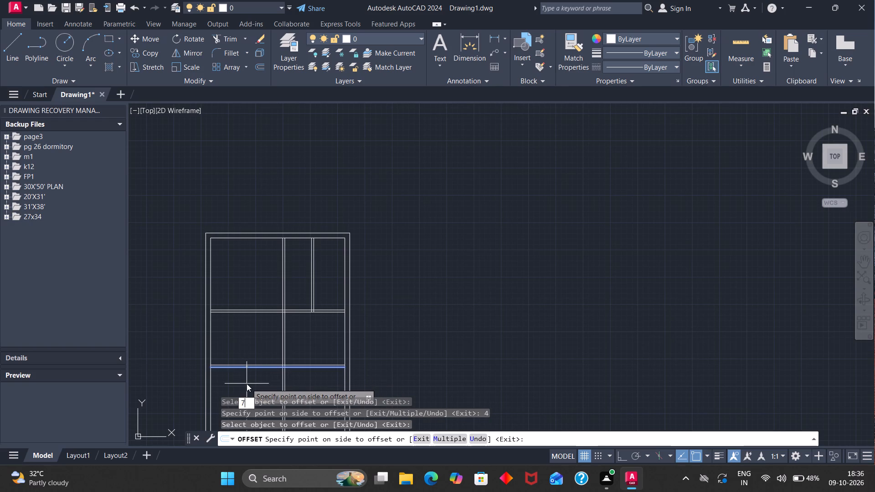
pyautogui.press('Return')
pyautogui.scroll(-1, 255, 389)
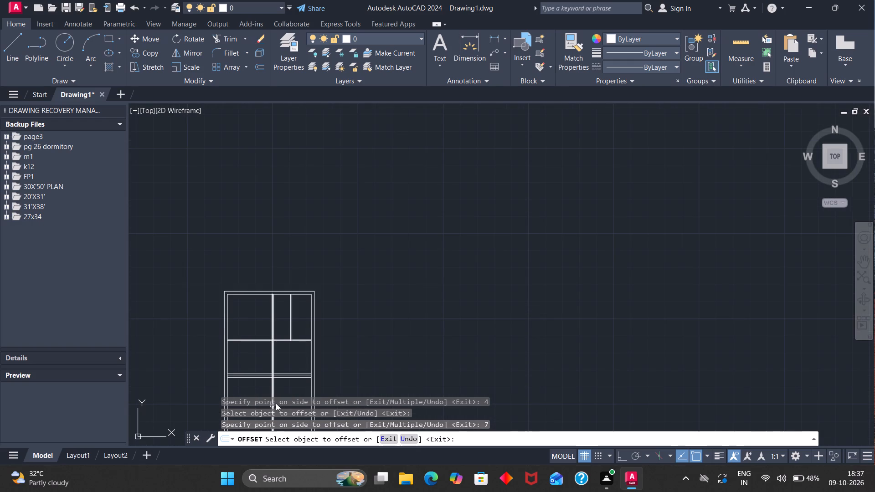
pyautogui.scroll(-3, 276, 402)
pyautogui.scroll(-3, 227, 396)
pyautogui.scroll(2, 214, 422)
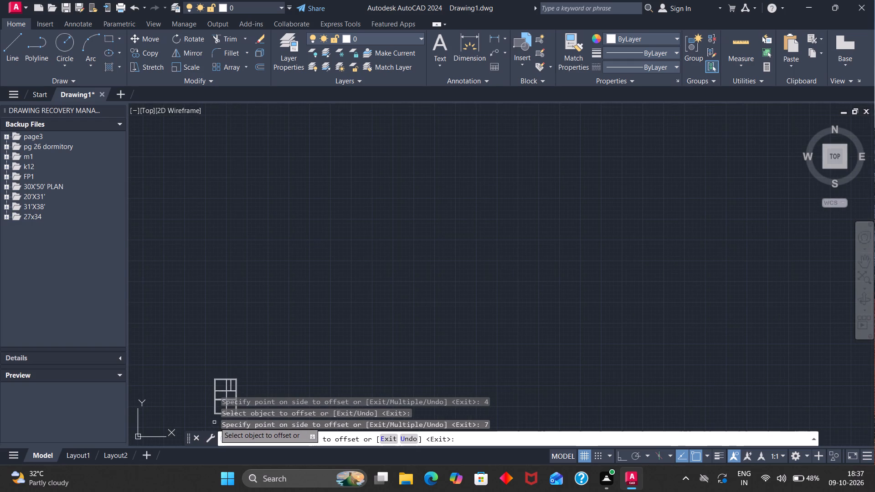
# Erase the line offset 7" below the second horizontal partition.
pyautogui.scroll(4, 215, 422)
pyautogui.scroll(-2, 216, 373)
pyautogui.scroll(1, 252, 257)
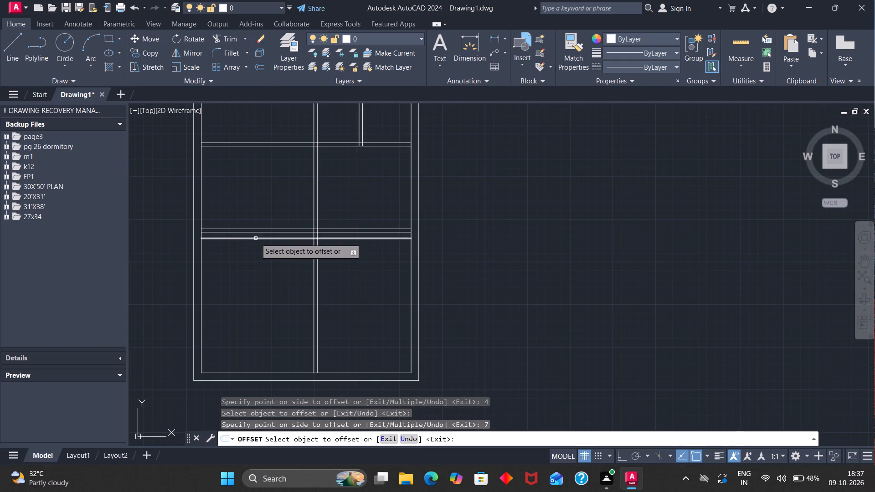
pyautogui.click(256, 238)
pyautogui.press('Delete')
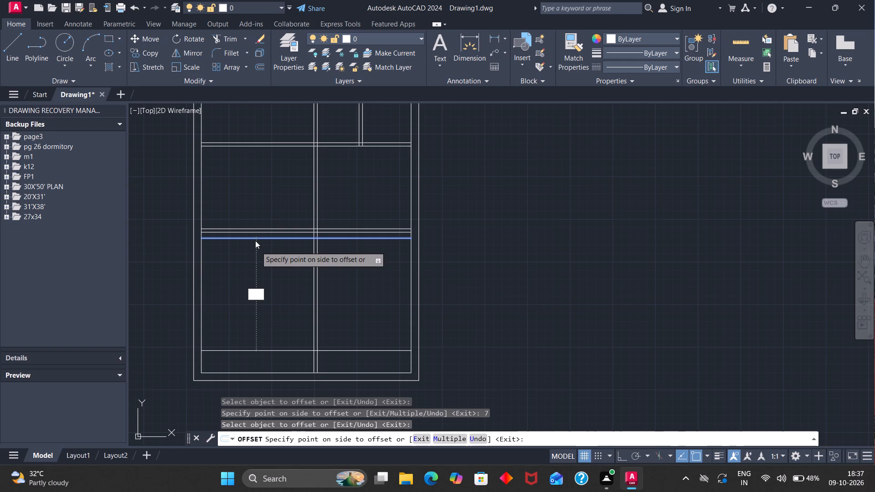
pyautogui.press('Escape')
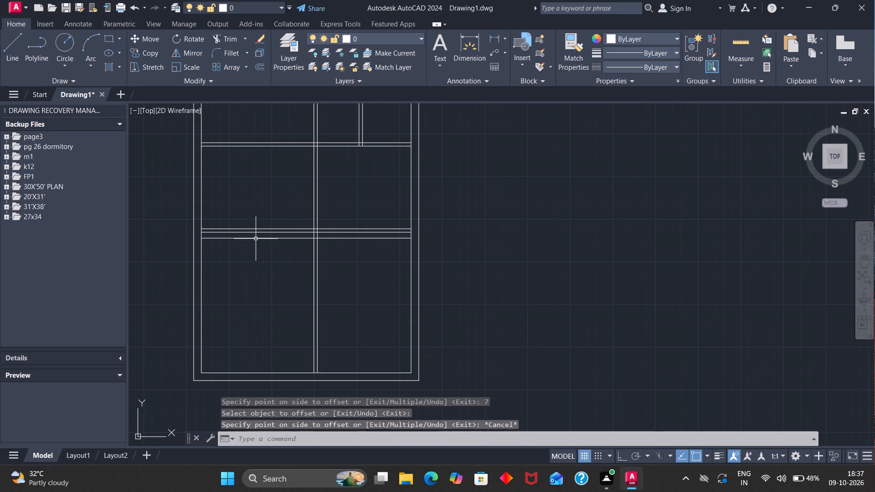
pyautogui.click(256, 239)
pyautogui.press('Delete')
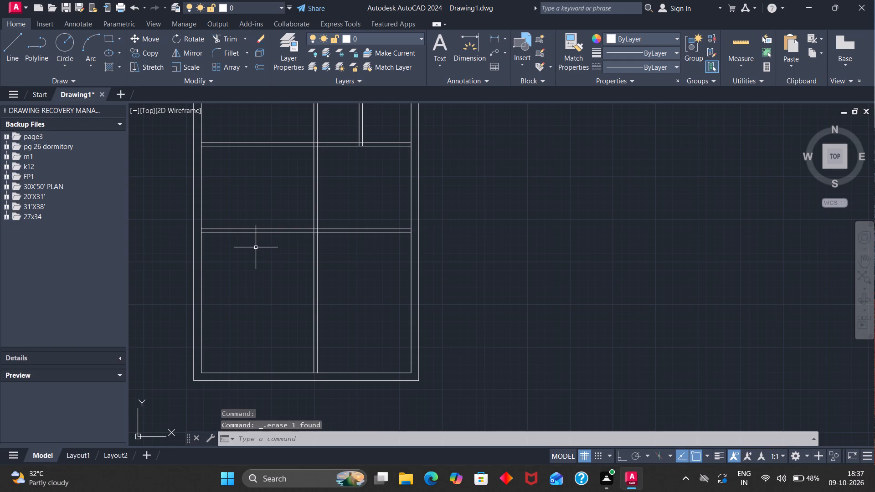
# Offset the second horizontal partition's lower line 7' downward, and offset the new line 4" downward to form a third horizontal partition.
pyautogui.press('o')
pyautogui.press('Return')
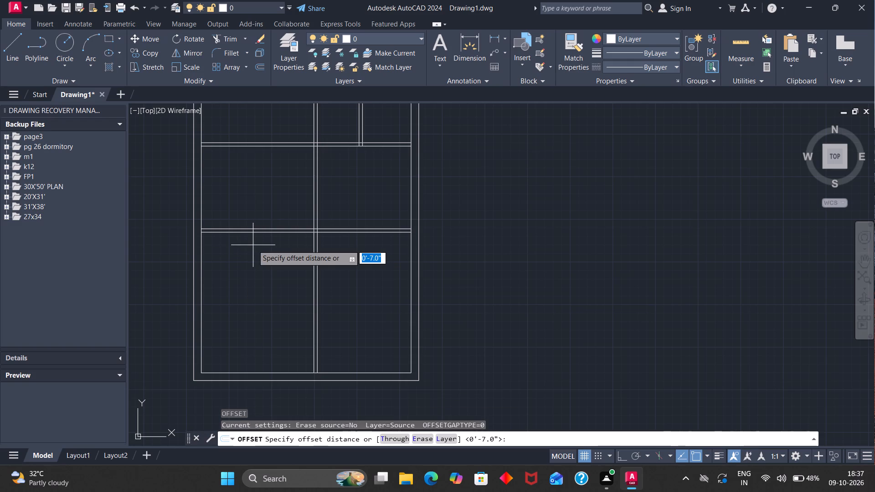
pyautogui.write("7'")
pyautogui.press('Return')
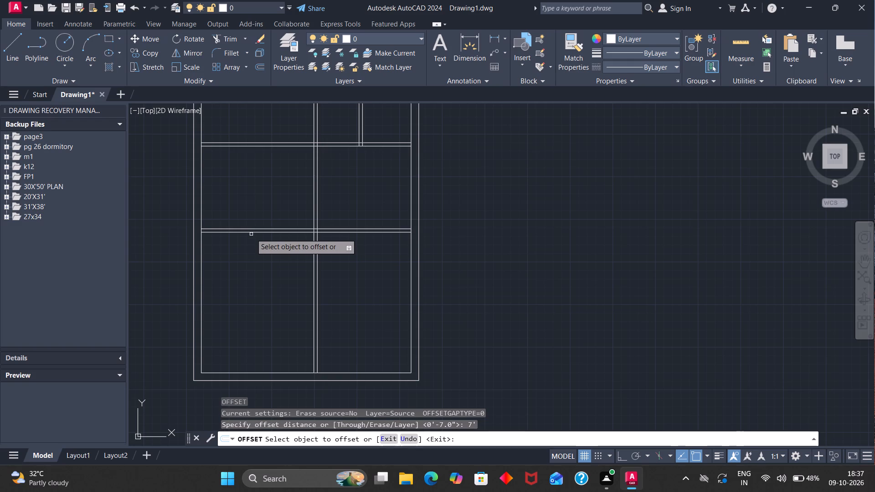
pyautogui.click(251, 232)
pyautogui.click(255, 267)
pyautogui.click(259, 302)
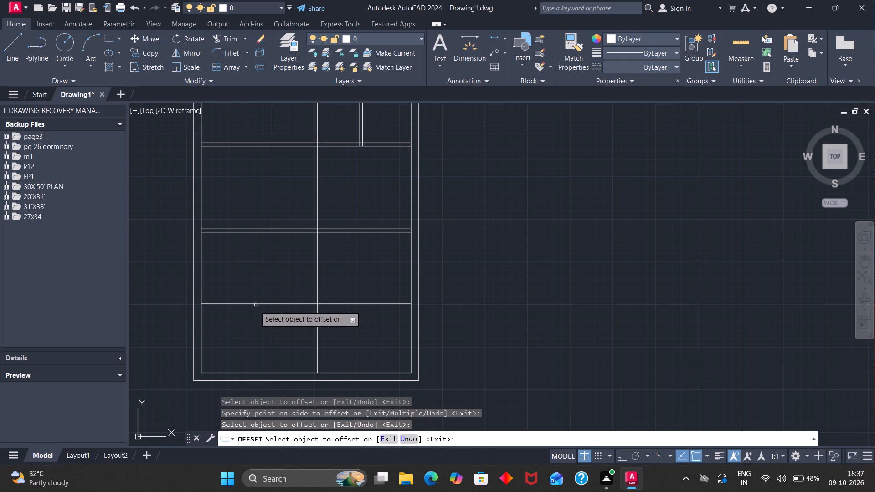
pyautogui.click(256, 303)
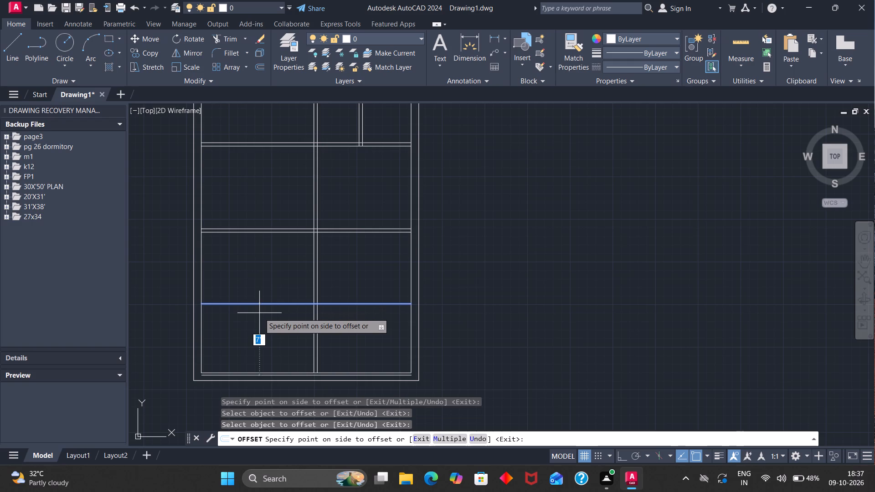
pyautogui.press('4')
pyautogui.press('Return')
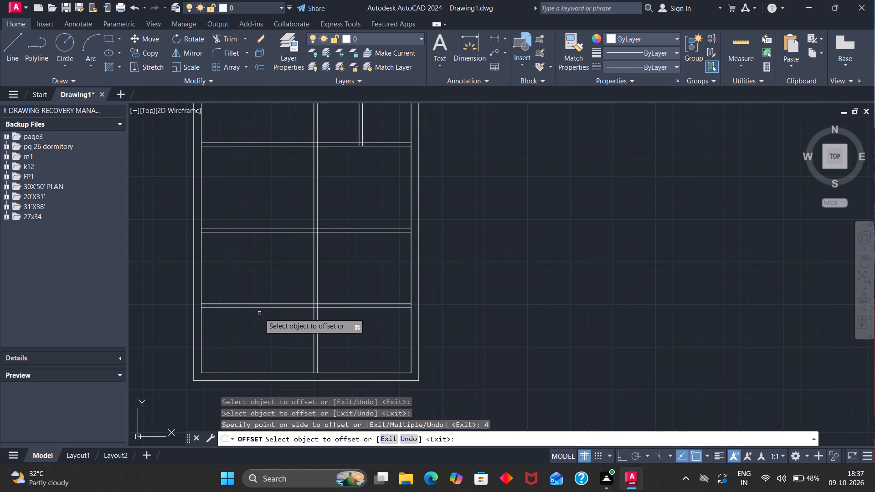
# Measure the distance from the third horizontal partition to the bottom inner wall line along the left wall.
pyautogui.click(461, 49)
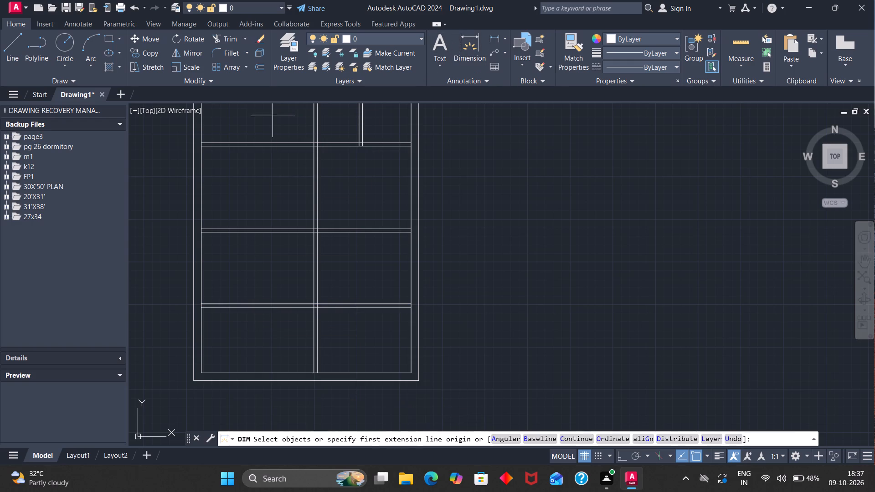
pyautogui.click(201, 307)
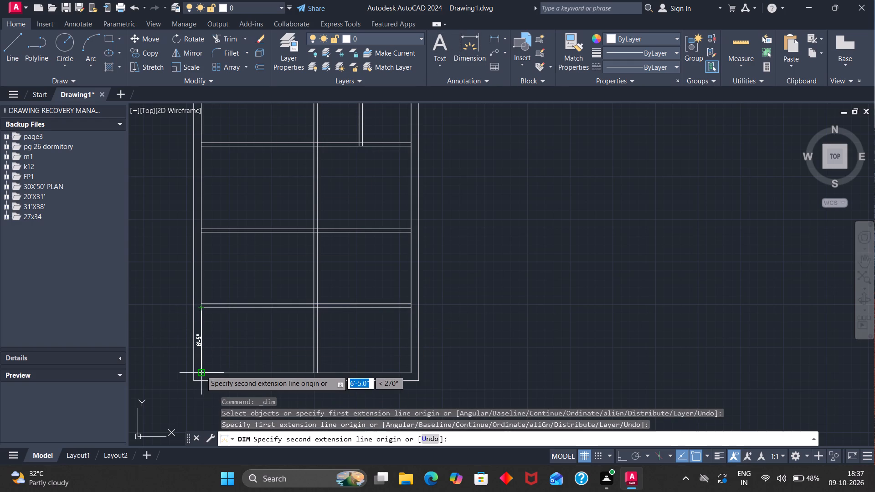
pyautogui.press('Escape')
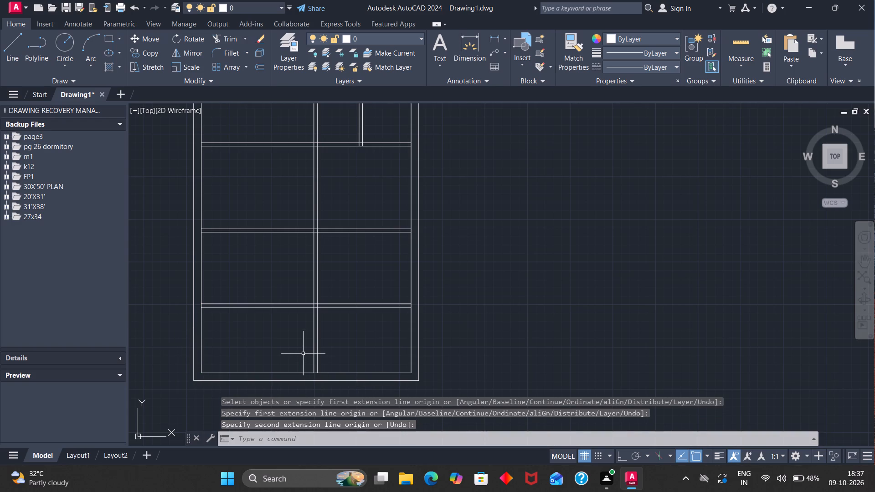
# Trim away the second and third horizontal partitions between the vertical partition and the right outer wall.
pyautogui.click(221, 37)
pyautogui.moveTo(354, 199); pyautogui.dragTo(369, 354)
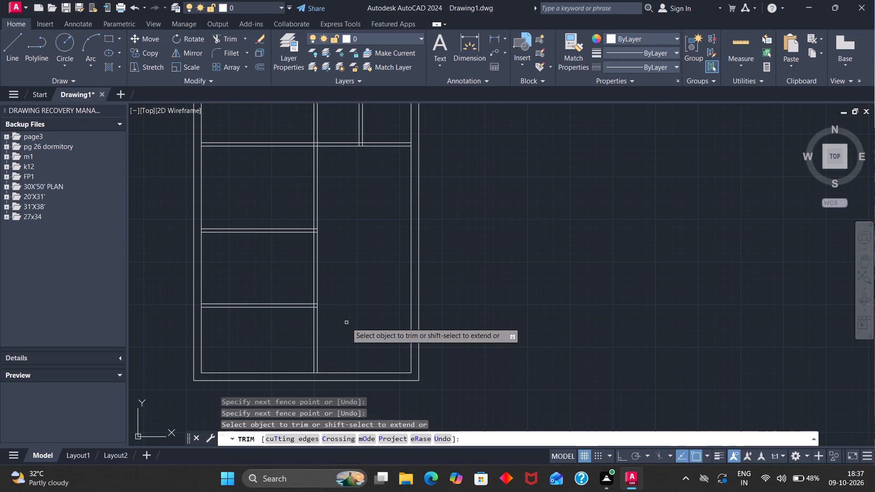
# Trim away both lines of the vertical partition below the third horizontal partition.
pyautogui.scroll(-2, 348, 305)
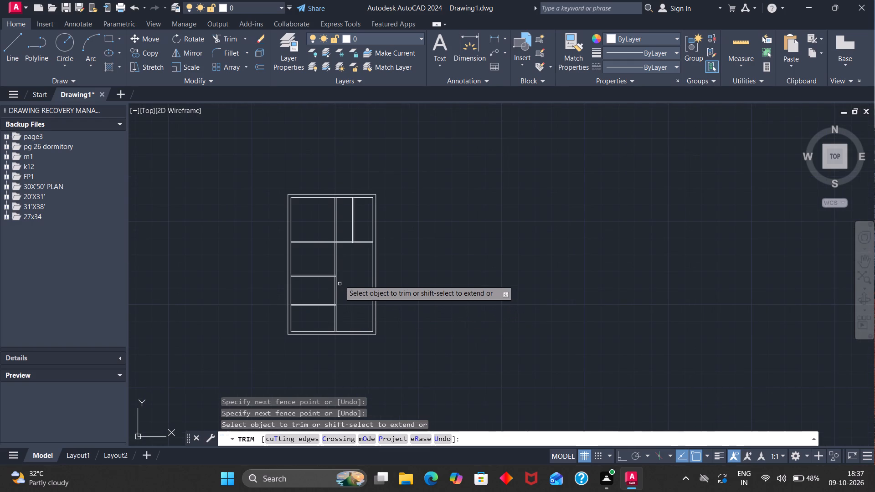
pyautogui.scroll(1, 340, 277)
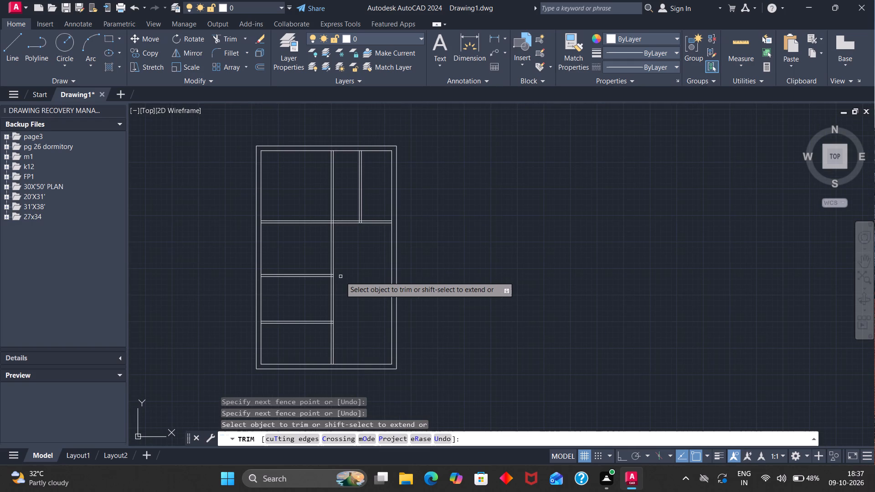
pyautogui.scroll(-2, 340, 277)
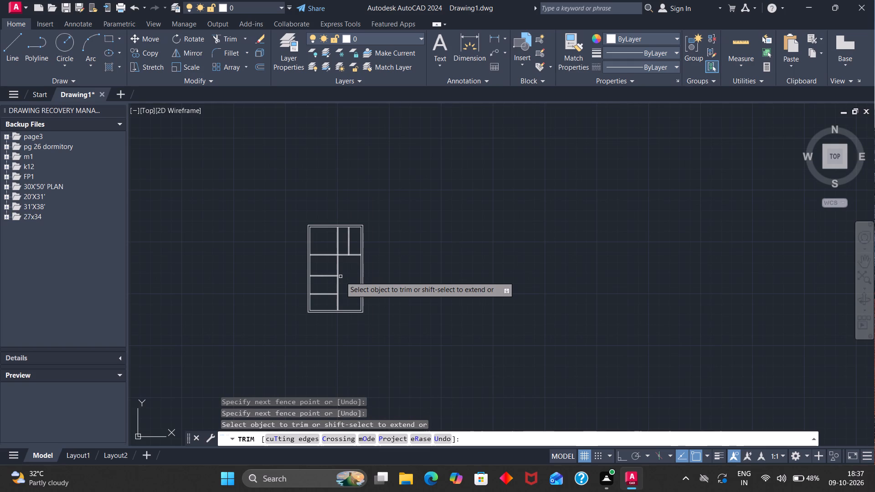
pyautogui.scroll(2, 344, 301)
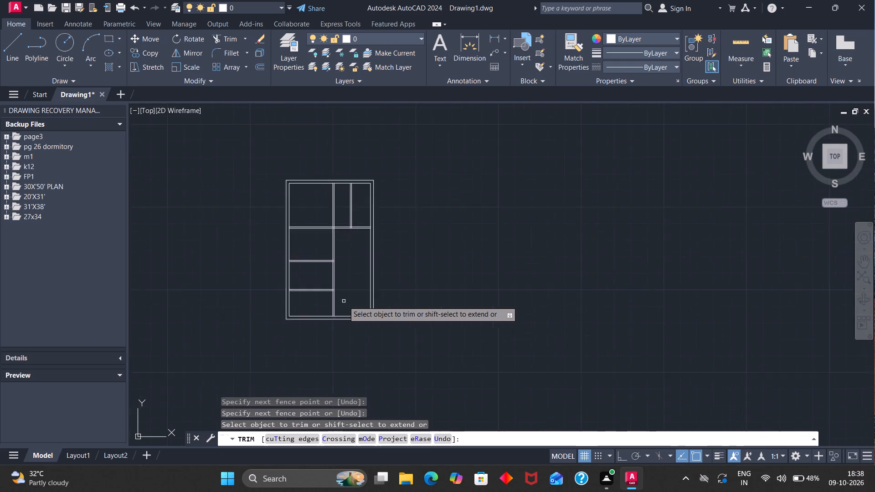
pyautogui.scroll(2, 344, 301)
pyautogui.moveTo(324, 303); pyautogui.dragTo(248, 306)
pyautogui.scroll(-4, 257, 298)
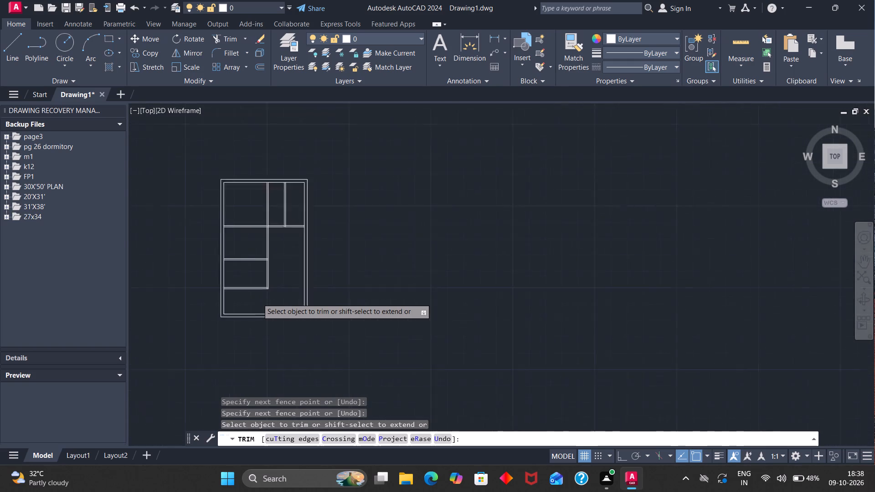
# Draw a rectangle 3' wide and about 6'-8" high from the corner where the third horizontal partition meets the left inner wall.
pyautogui.scroll(3, 245, 304)
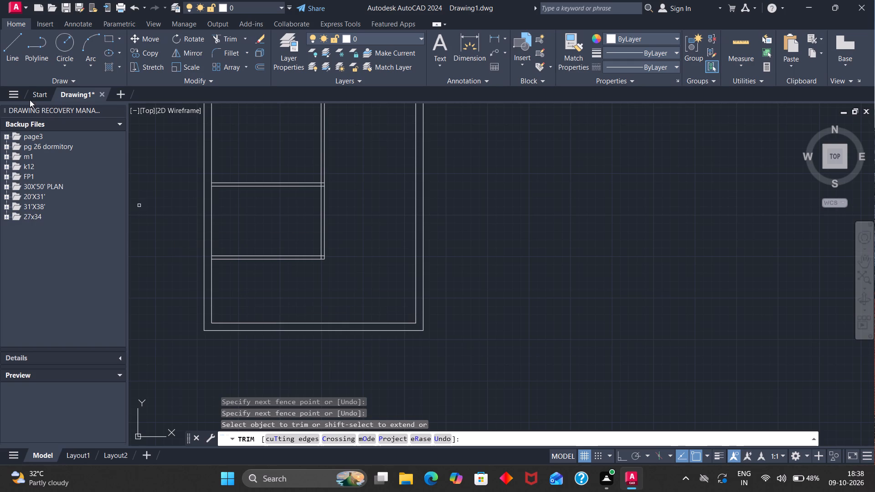
pyautogui.click(104, 41)
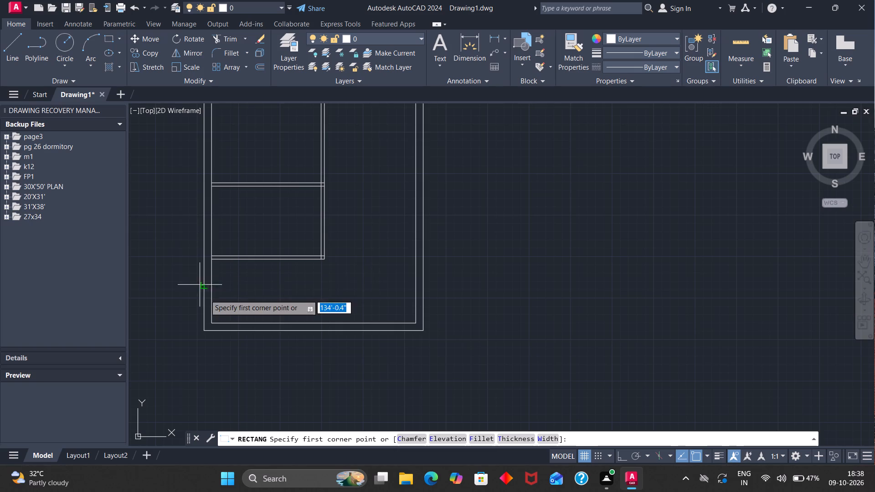
pyautogui.click(211, 260)
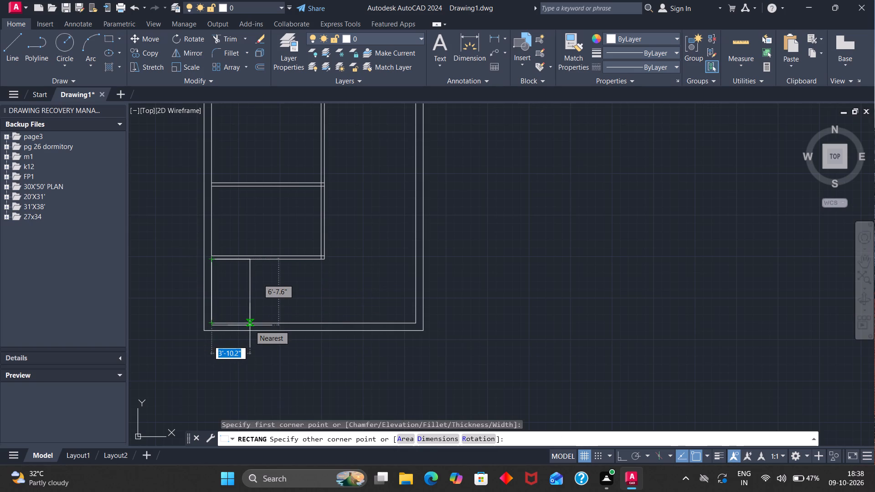
pyautogui.write("3'")
pyautogui.press('Return')
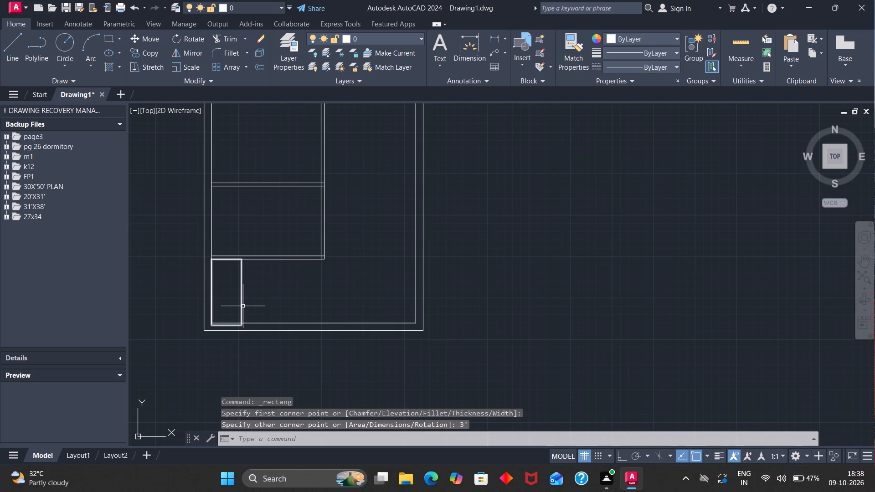
# Explode the new 3' wide rectangle into separate lines.
pyautogui.click(242, 306)
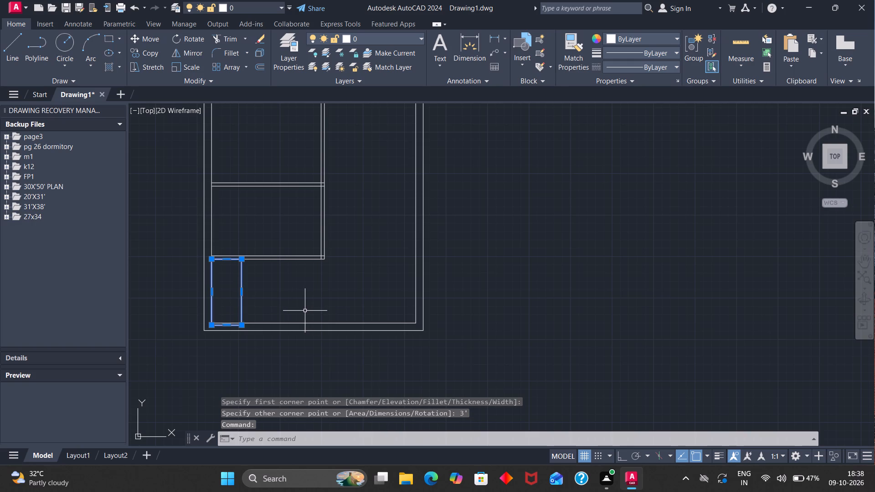
pyautogui.press('x')
pyautogui.press('Return')
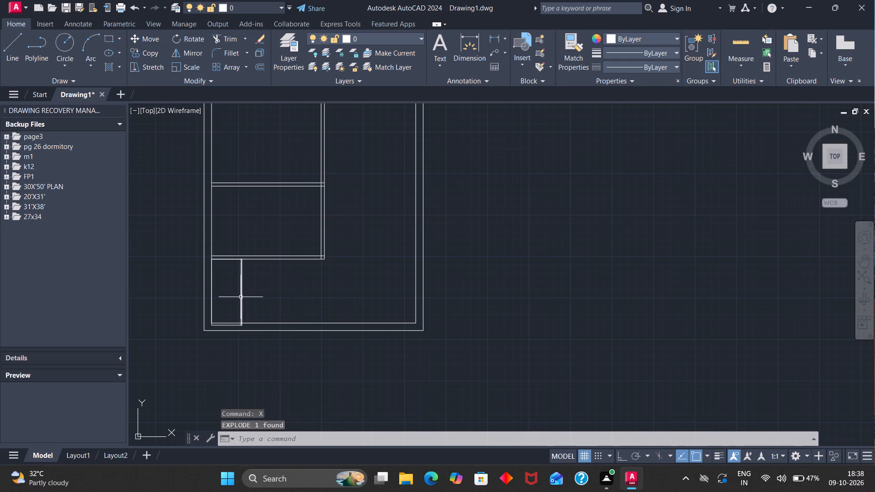
# Start a rectangular array of the exploded rectangle's right edge, with 1 column and 1 row.
pyautogui.click(242, 297)
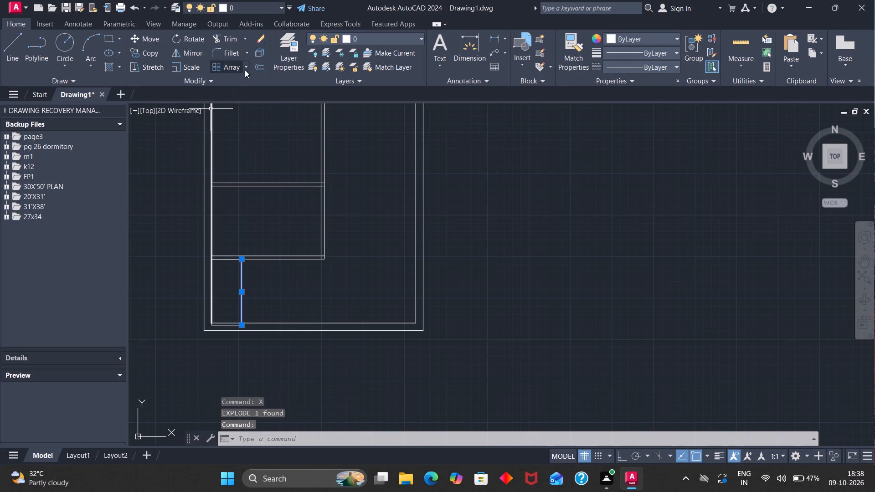
pyautogui.click(247, 68)
pyautogui.click(252, 86)
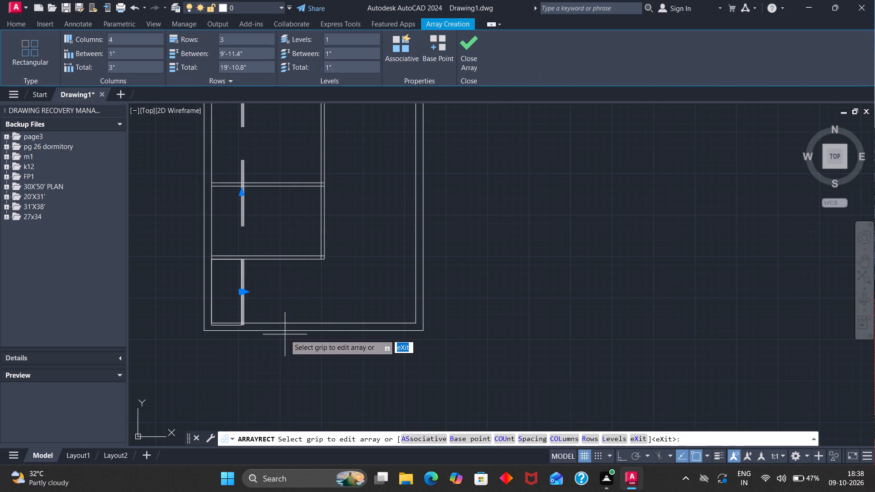
pyautogui.click(137, 39)
pyautogui.press('BackSpace')
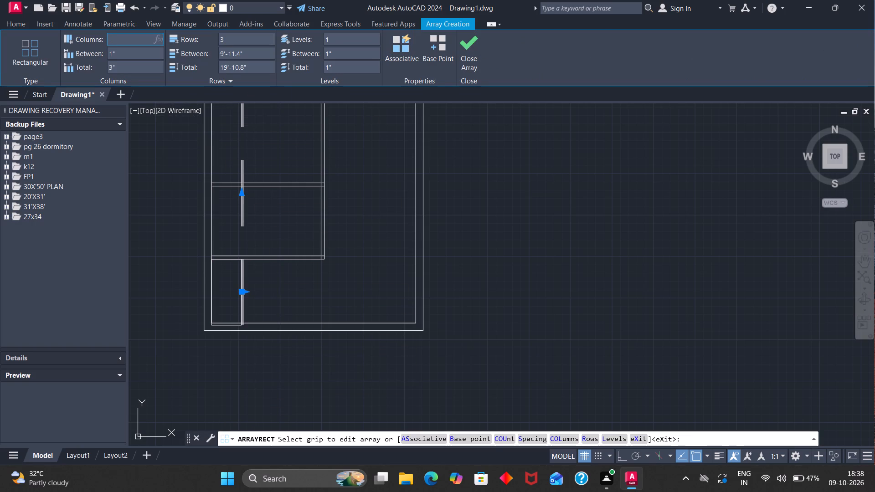
pyautogui.press('1')
pyautogui.press('Return')
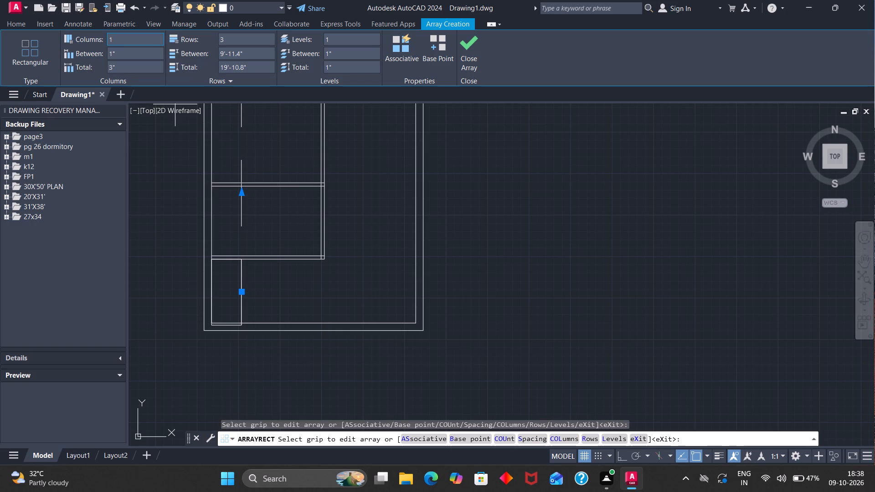
pyautogui.click(223, 40)
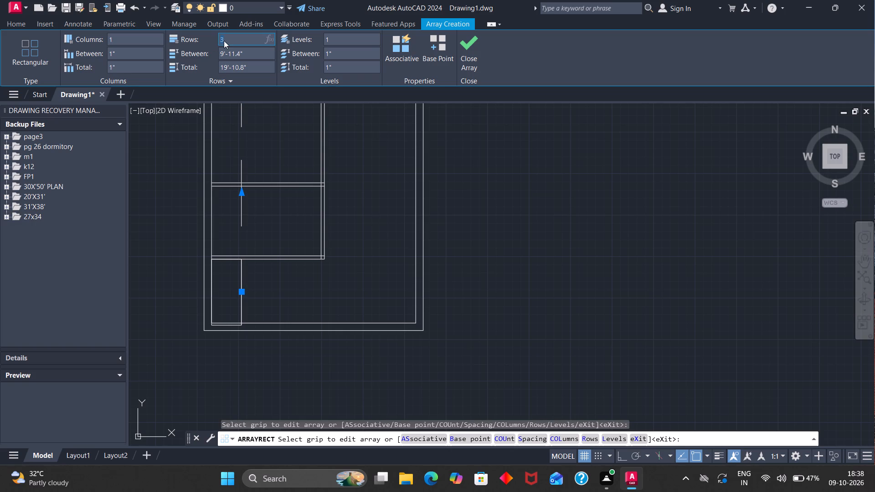
pyautogui.press('1')
pyautogui.press('Return')
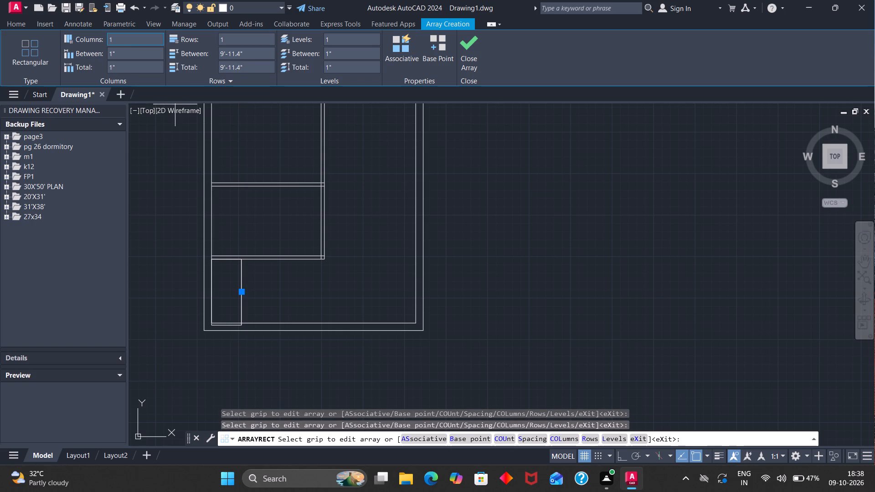
# Set the array's number of columns to 8.
pyautogui.click(128, 37)
pyautogui.click(124, 42)
pyautogui.press('BackSpace')
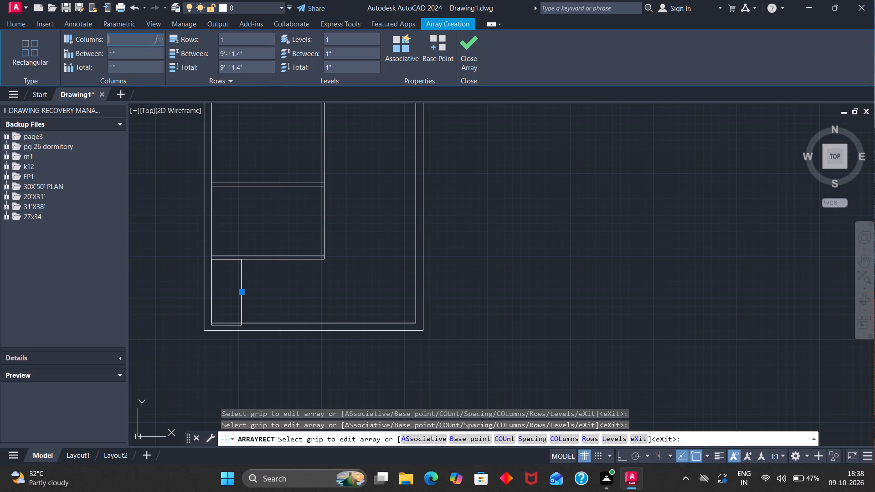
pyautogui.press('8')
pyautogui.press('Return')
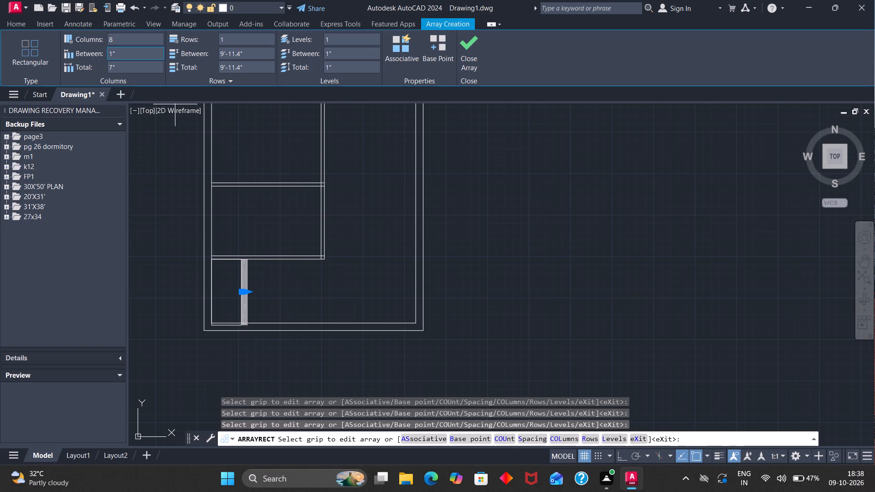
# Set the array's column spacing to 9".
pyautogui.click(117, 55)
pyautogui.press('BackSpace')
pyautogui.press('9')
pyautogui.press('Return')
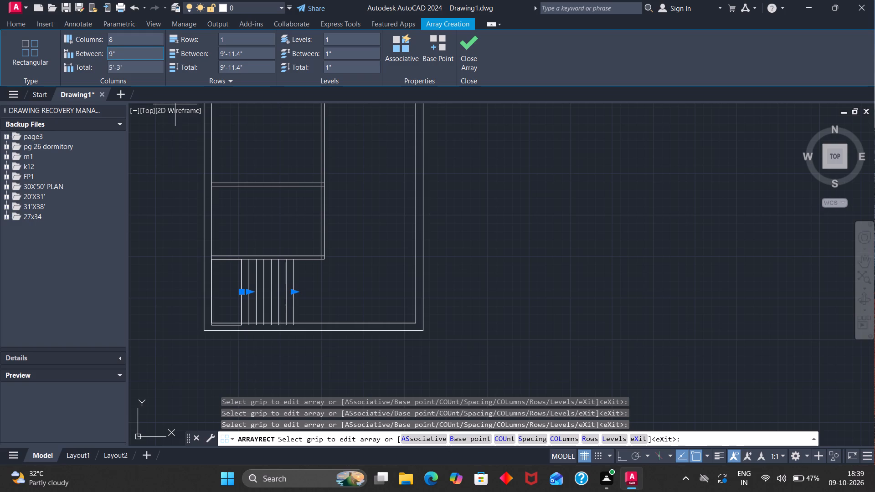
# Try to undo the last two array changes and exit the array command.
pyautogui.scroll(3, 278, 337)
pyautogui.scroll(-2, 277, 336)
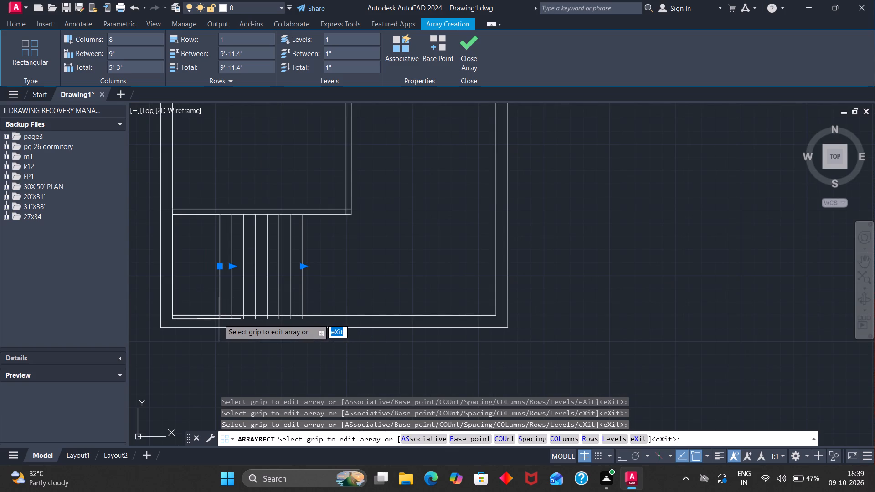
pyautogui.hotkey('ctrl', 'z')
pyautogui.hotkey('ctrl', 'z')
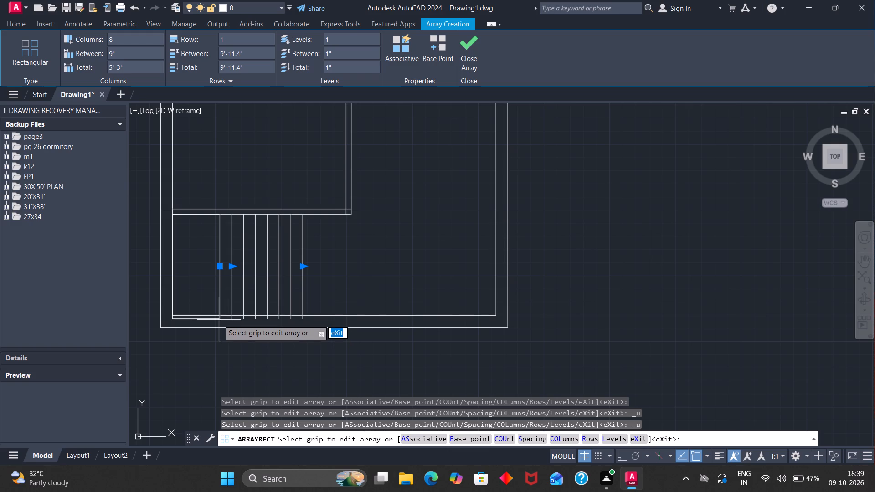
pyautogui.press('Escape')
# Stretch both ends of the 3' rectangle's bottom edge up onto the bottom wall's inner line.
pyautogui.scroll(1, 218, 320)
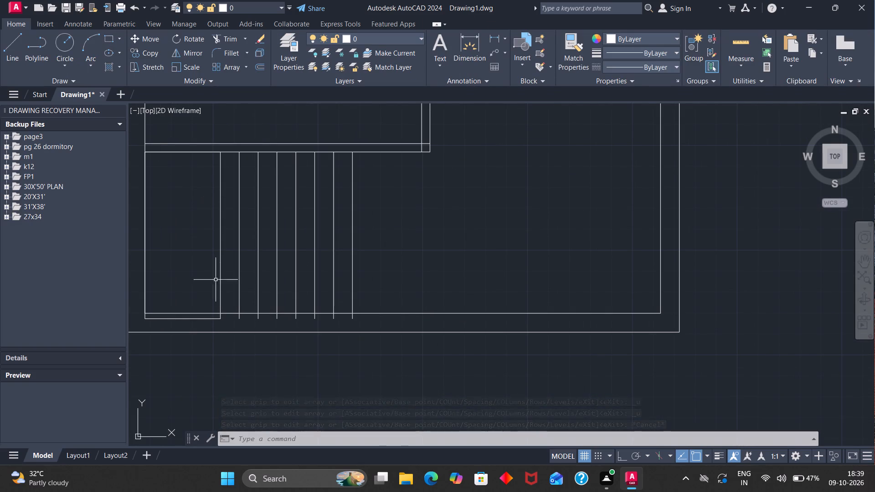
pyautogui.click(219, 319)
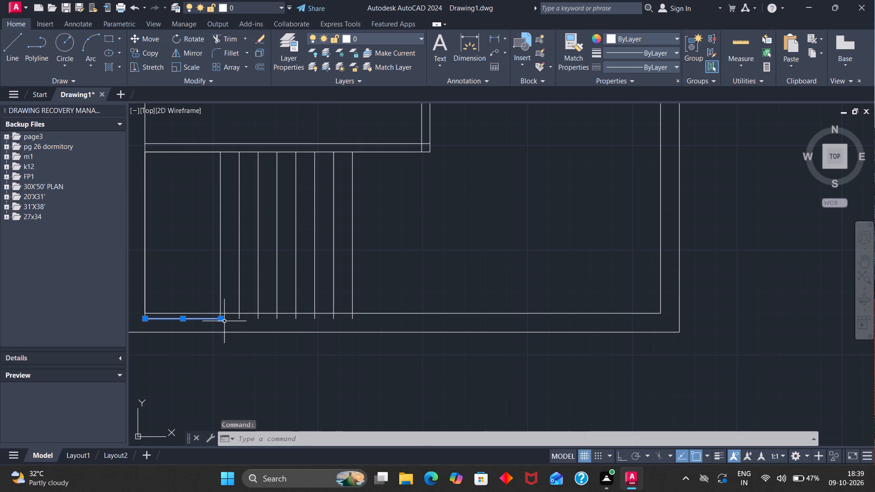
pyautogui.click(220, 316)
pyautogui.click(218, 311)
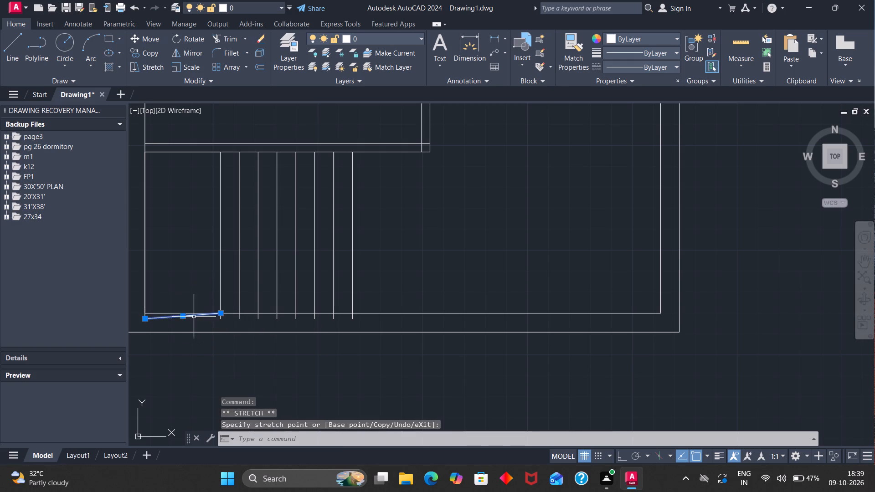
pyautogui.click(145, 319)
pyautogui.click(145, 313)
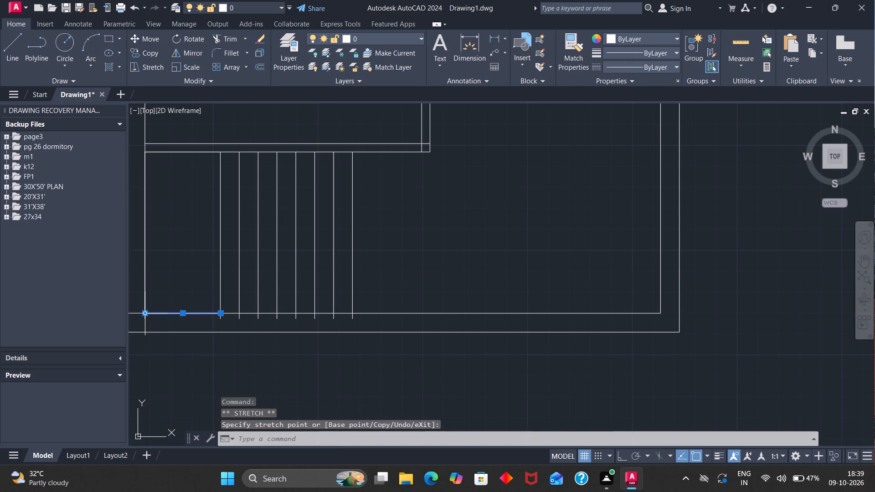
# Trim the ends of the rectangle's sides and the arrayed lines that overhang below the bottom wall's inner line.
pyautogui.scroll(-2, 179, 323)
pyautogui.scroll(4, 180, 323)
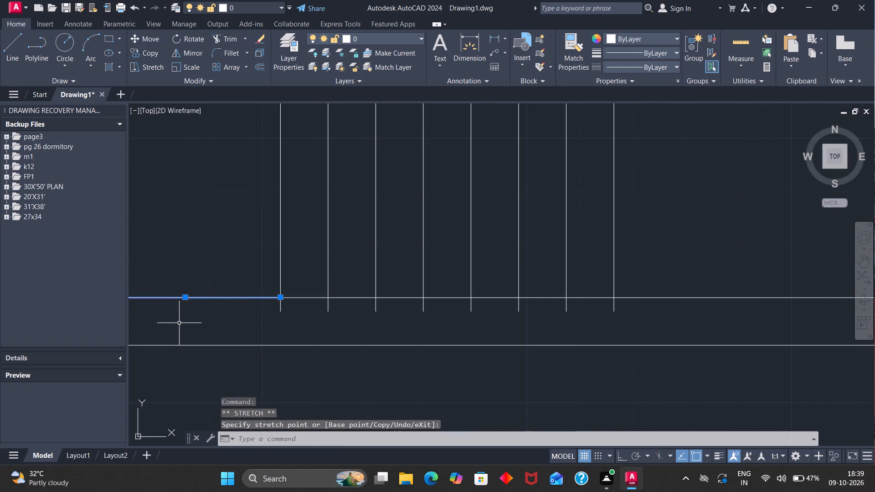
pyautogui.scroll(-2, 188, 322)
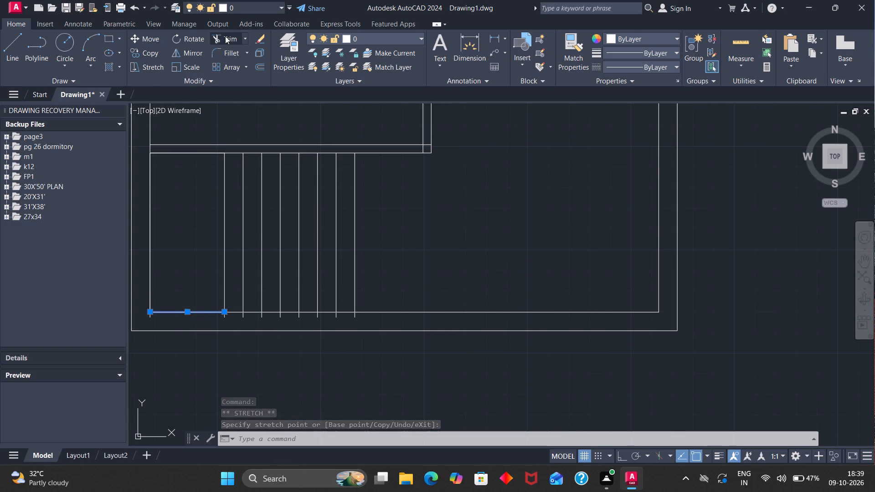
pyautogui.click(225, 36)
pyautogui.scroll(3, 154, 327)
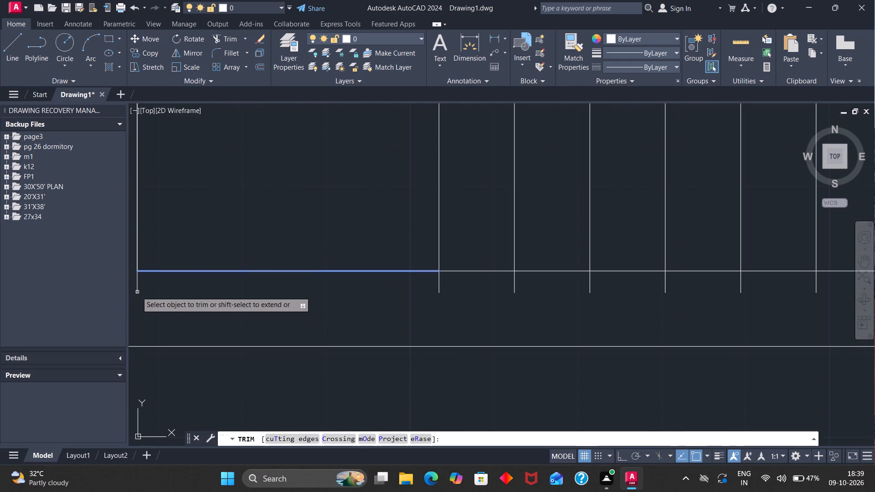
pyautogui.click(137, 290)
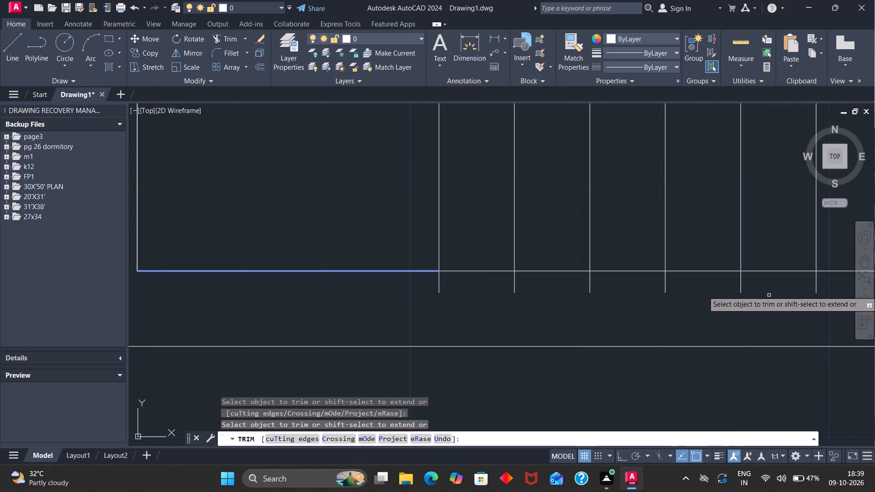
pyautogui.moveTo(835, 287); pyautogui.dragTo(659, 287)
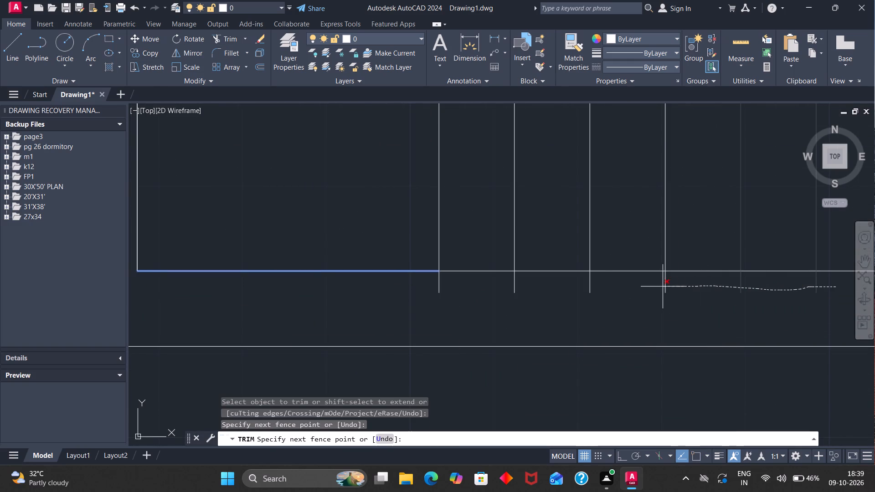
pyautogui.moveTo(659, 287); pyautogui.dragTo(429, 288)
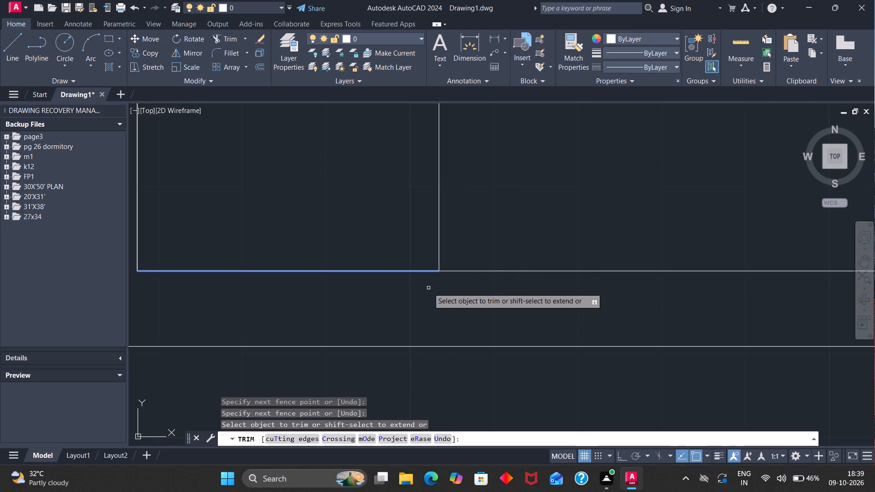
# Use Trim to remove the remaining arrayed lines beside the 3' rectangle, keeping the rectangle's right edge.
pyautogui.scroll(-3, 428, 288)
pyautogui.moveTo(580, 235); pyautogui.dragTo(575, 235)
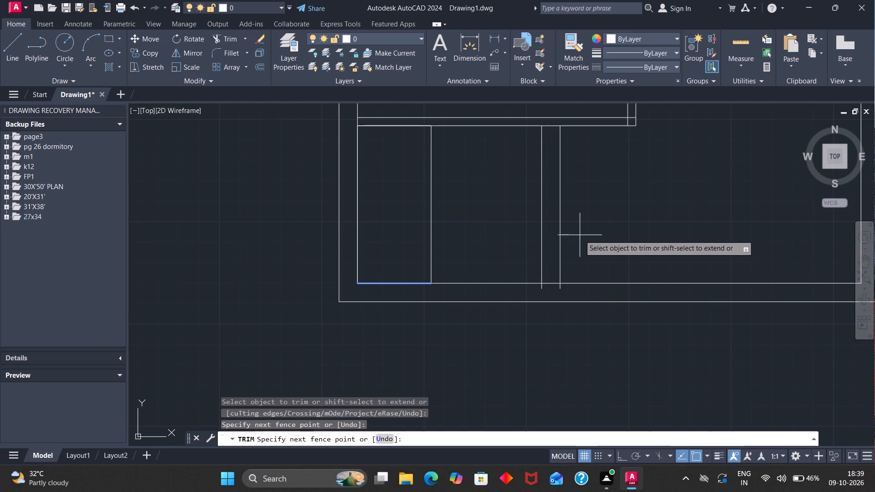
pyautogui.moveTo(575, 235); pyautogui.dragTo(507, 238)
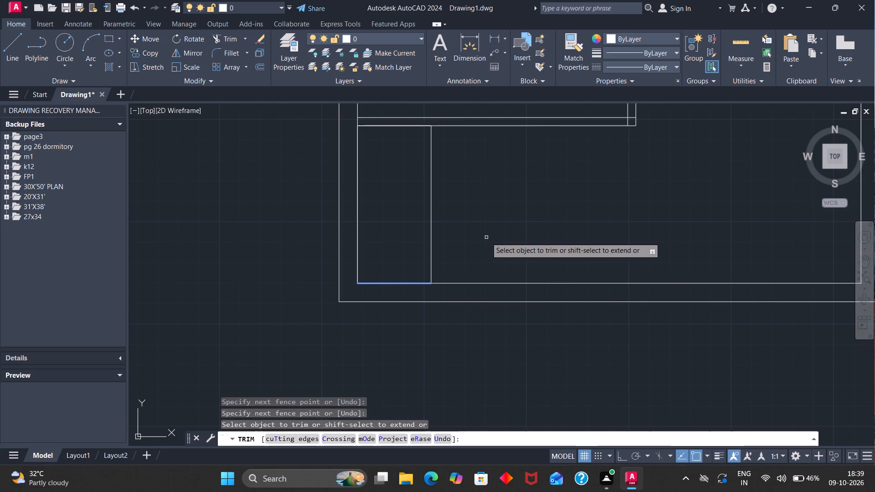
pyautogui.press('Escape')
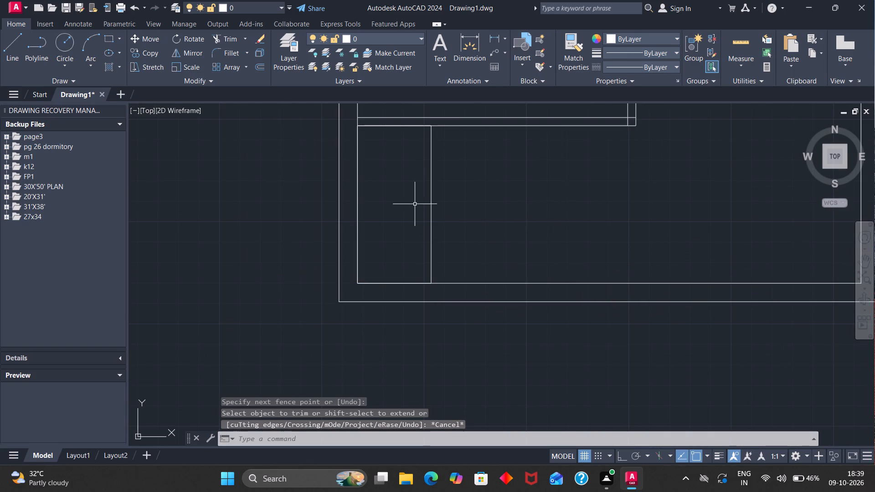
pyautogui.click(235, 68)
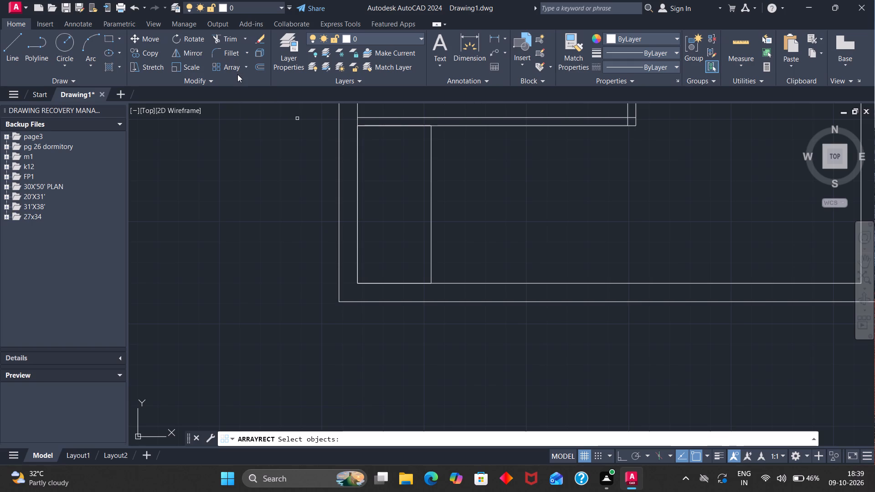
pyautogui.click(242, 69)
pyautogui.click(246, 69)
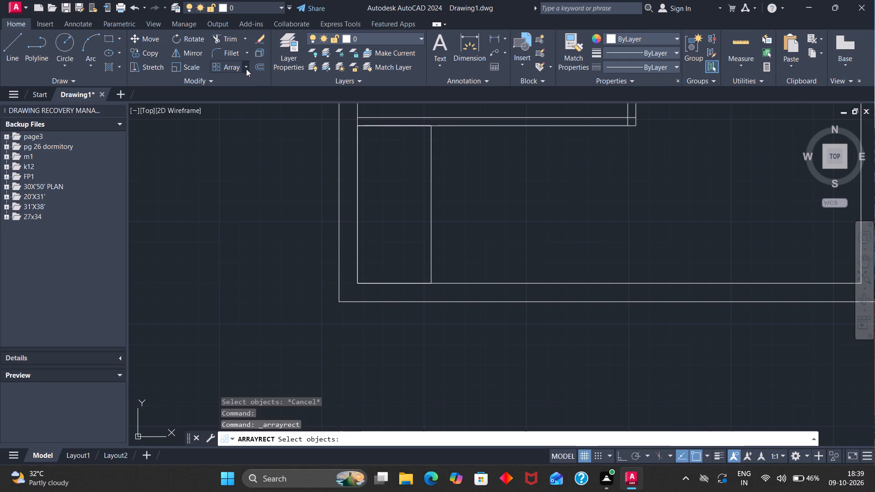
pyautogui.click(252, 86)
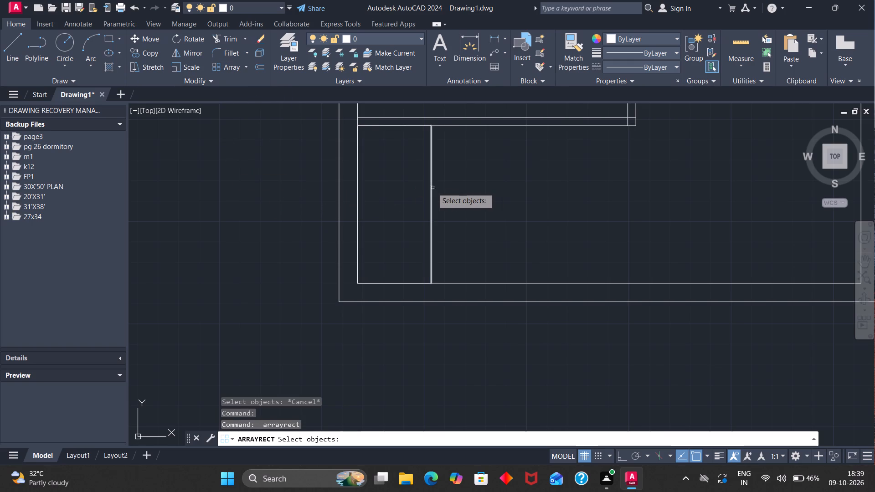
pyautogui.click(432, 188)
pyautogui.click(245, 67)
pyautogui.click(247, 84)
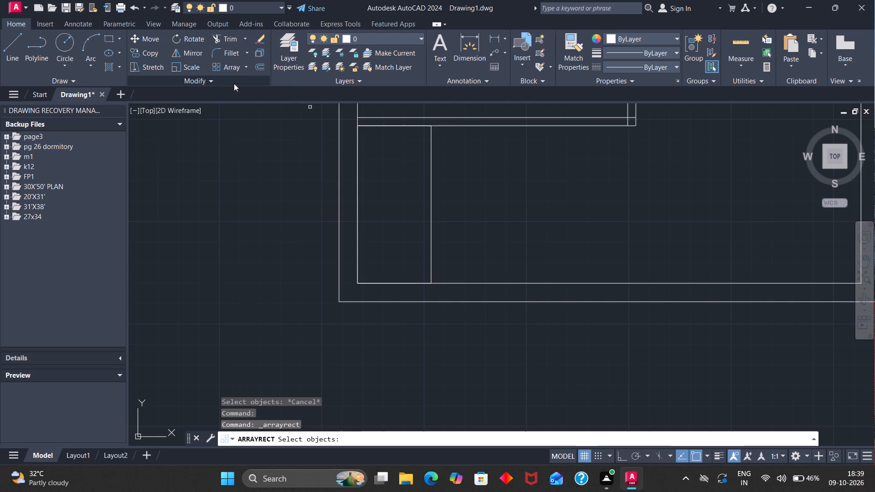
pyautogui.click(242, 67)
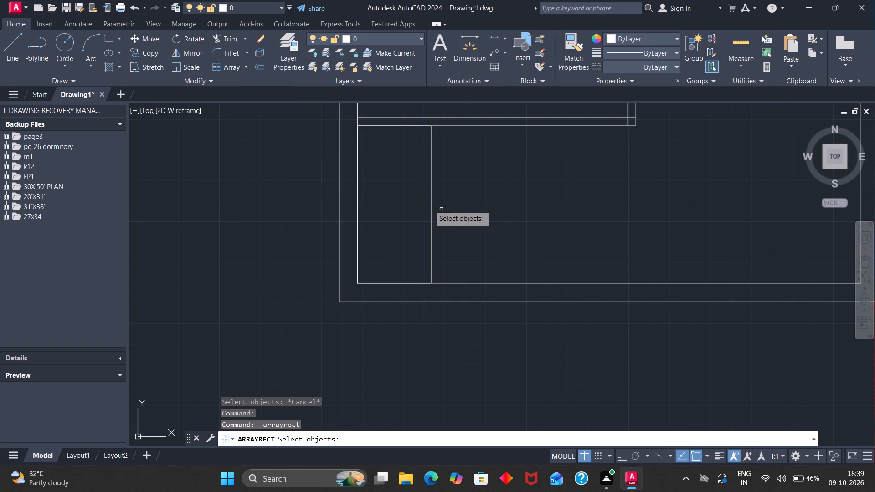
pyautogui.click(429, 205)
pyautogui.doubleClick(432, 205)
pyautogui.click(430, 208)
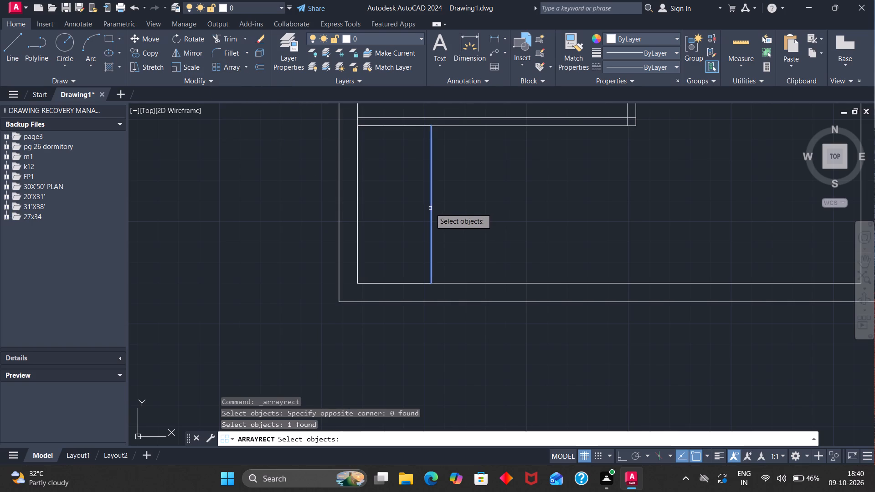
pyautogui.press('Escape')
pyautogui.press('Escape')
# Create a rectangular array of the 3' rectangle's right edge with 8 columns, 1 row and 9" column spacing.
pyautogui.click(433, 219)
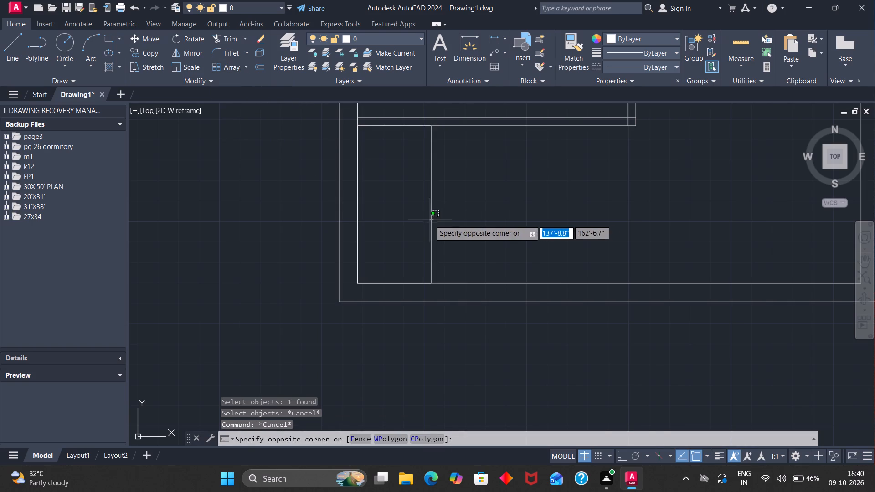
pyautogui.click(430, 220)
pyautogui.click(244, 67)
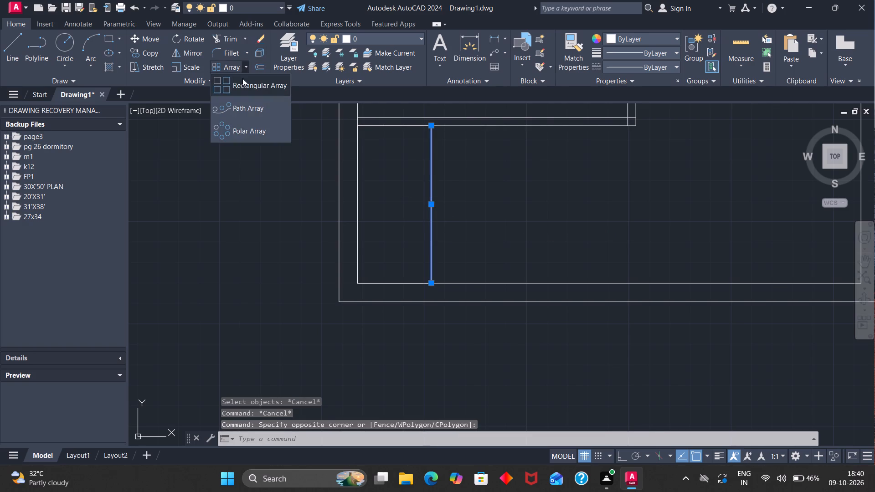
pyautogui.click(242, 86)
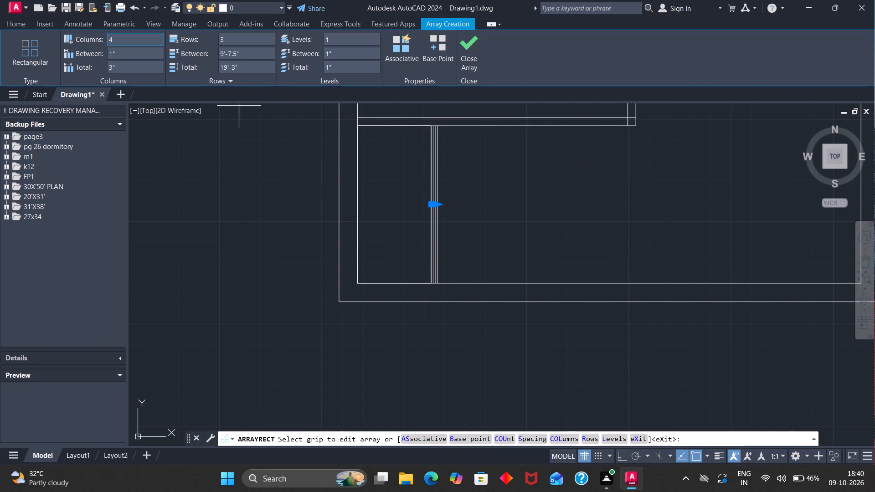
pyautogui.click(119, 37)
pyautogui.press('BackSpace')
pyautogui.press('8')
pyautogui.click(238, 38)
pyautogui.click(234, 39)
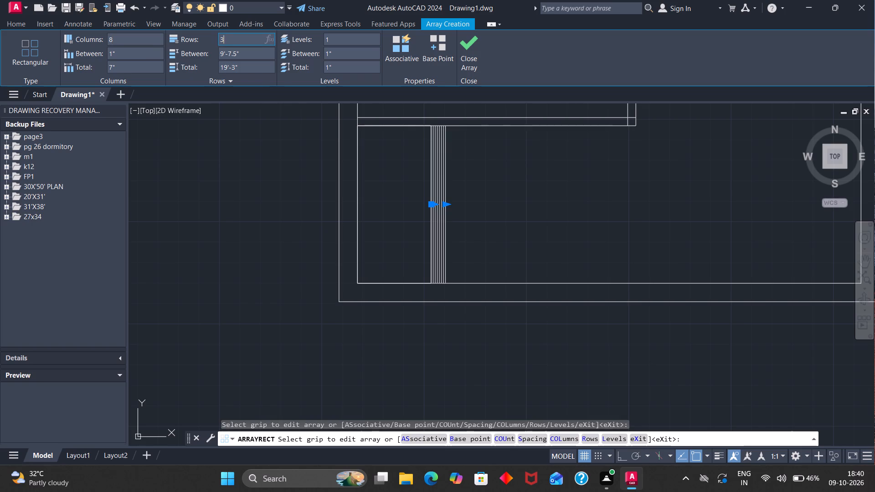
pyautogui.press('1')
pyautogui.click(134, 56)
pyautogui.click(117, 55)
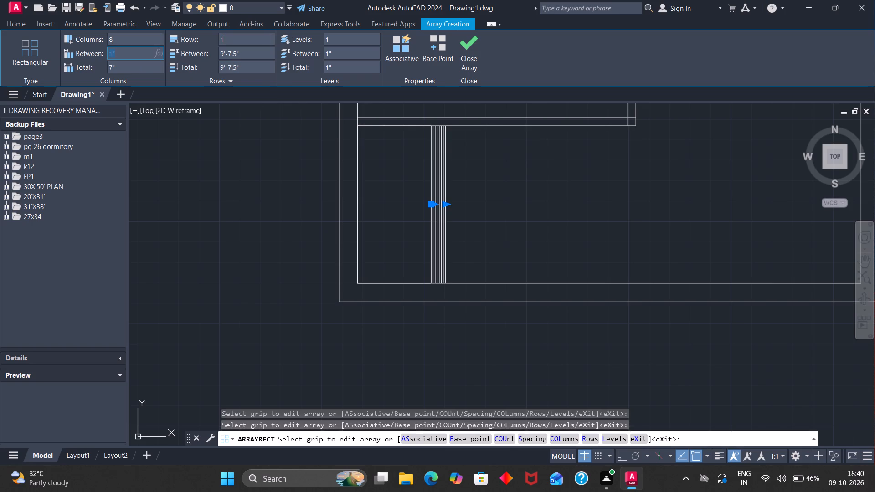
pyautogui.press('9')
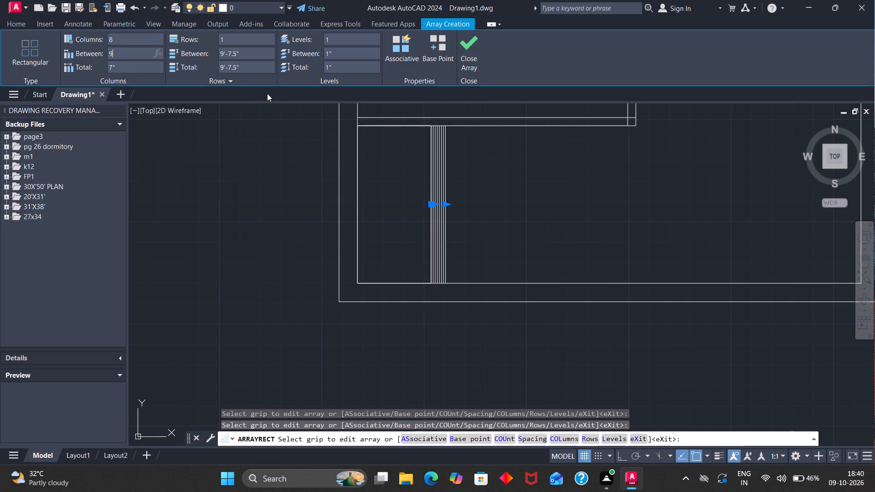
pyautogui.press('Return')
pyautogui.scroll(-1, 473, 167)
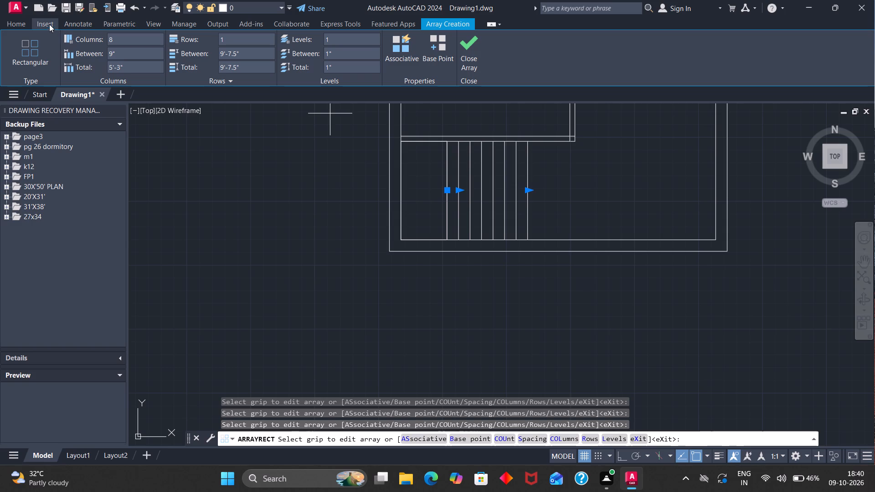
# Draw a 5'-3" horizontal line across the stair lines, from the midpoint of the first to the midpoint of the last.
pyautogui.click(26, 18)
pyautogui.click(25, 21)
pyautogui.click(15, 52)
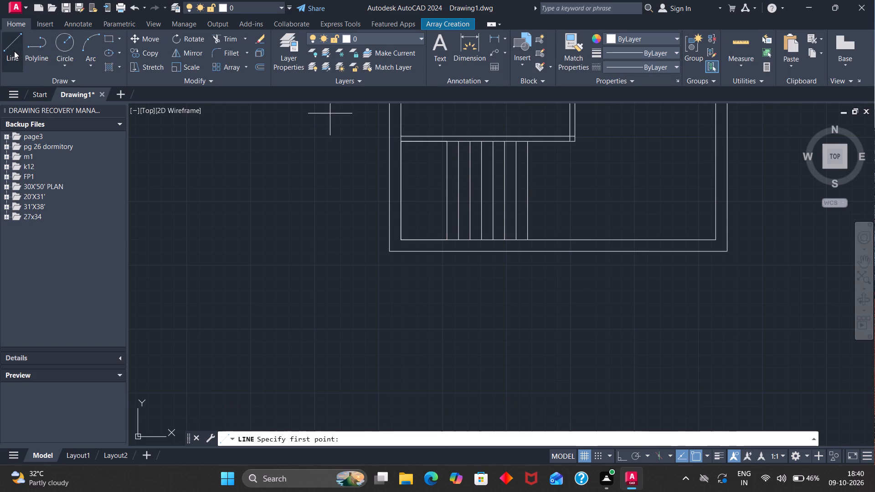
pyautogui.click(447, 192)
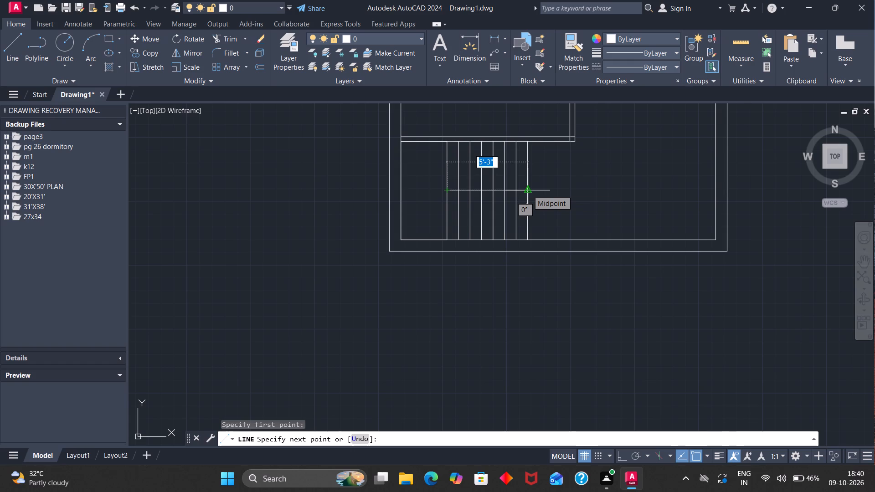
pyautogui.click(528, 190)
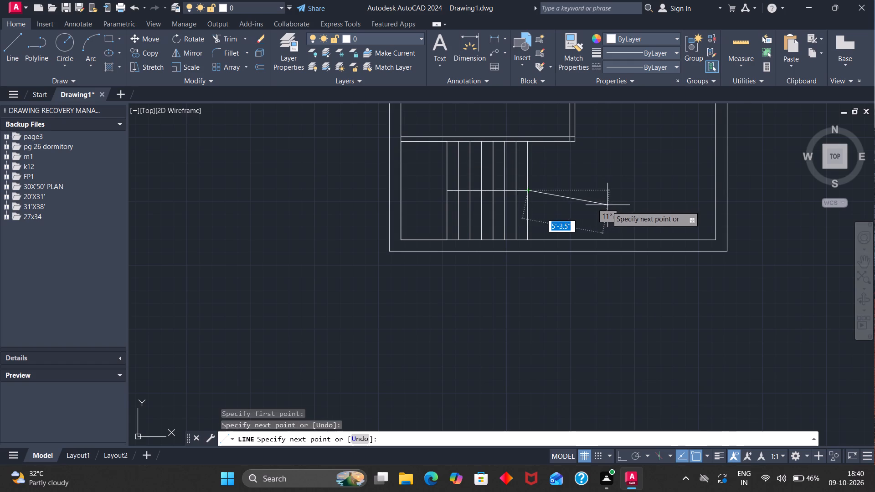
pyautogui.press('Escape')
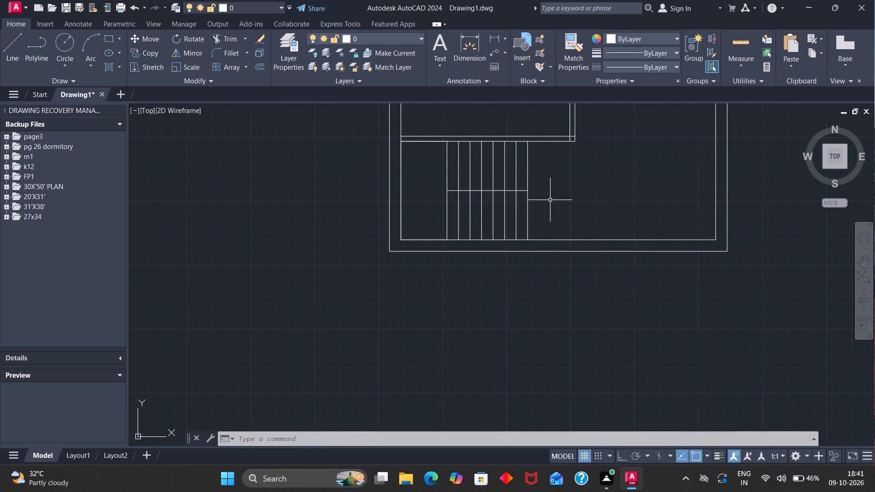
# With Ortho on, draw a U-shaped stair direction line through the lower flight, around the landing and up to the upper flight's second stair line.
pyautogui.click(12, 42)
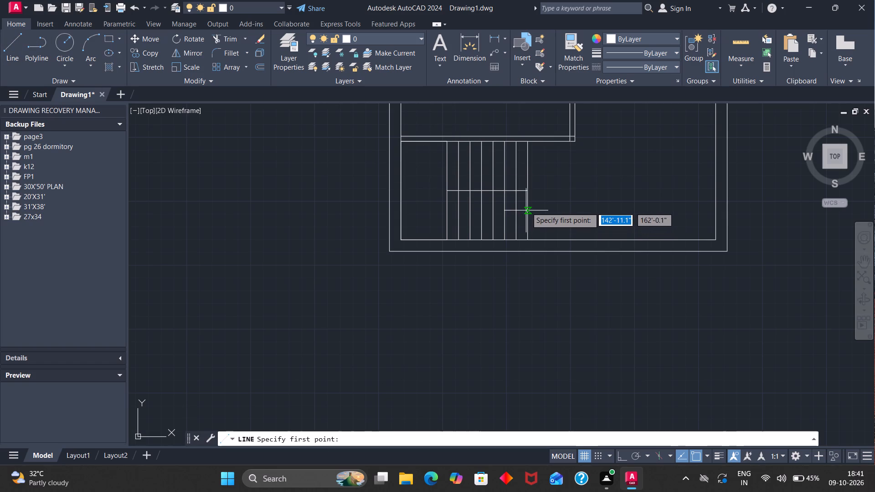
pyautogui.scroll(3, 528, 216)
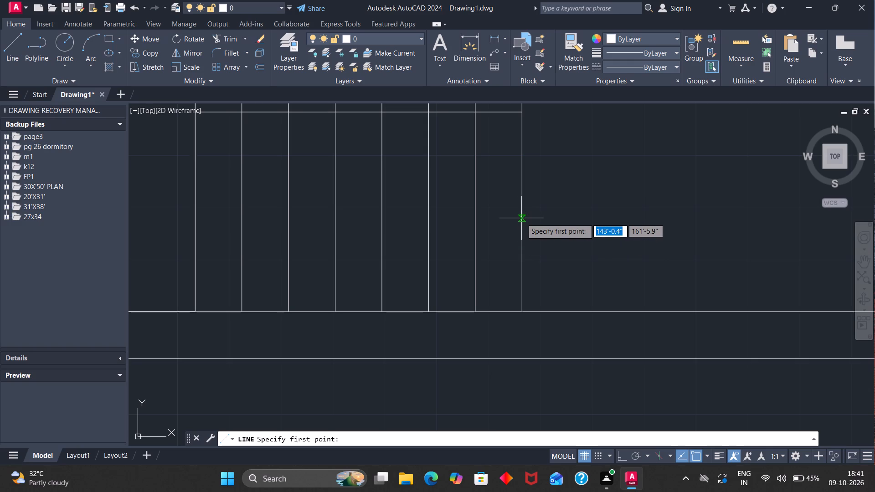
pyautogui.moveTo(546, 217); pyautogui.dragTo(540, 217)
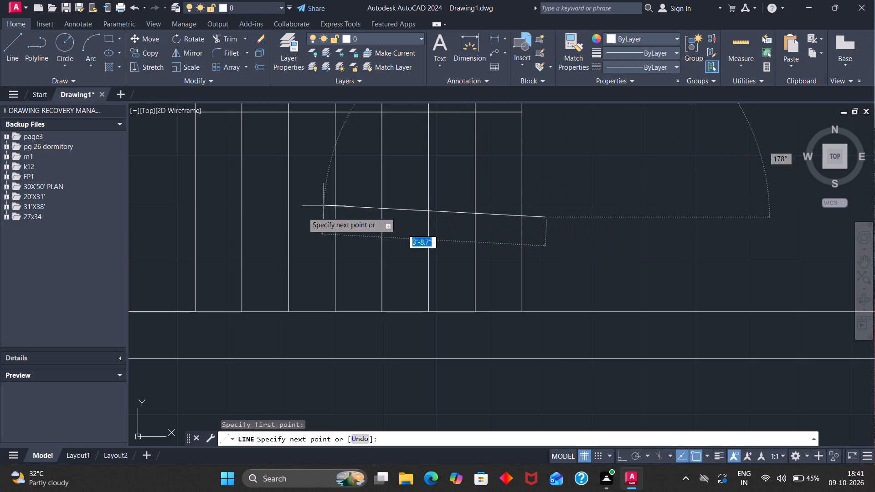
pyautogui.press('F8')
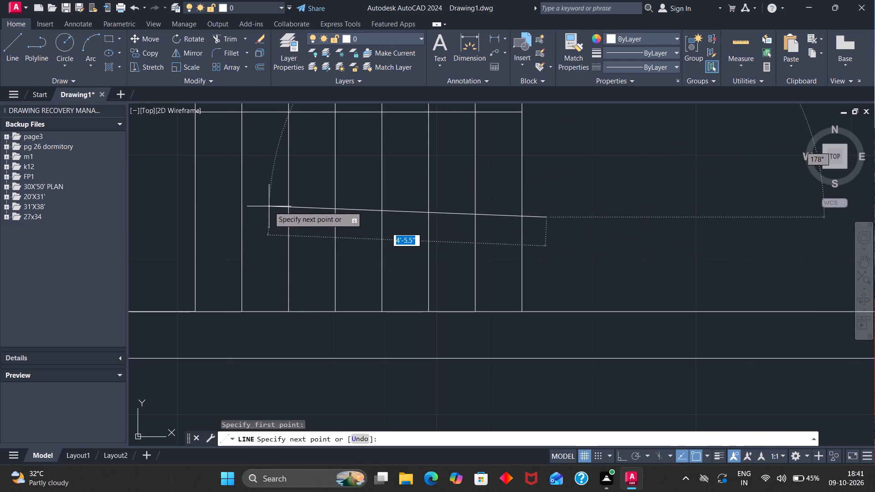
pyautogui.scroll(-2, 170, 215)
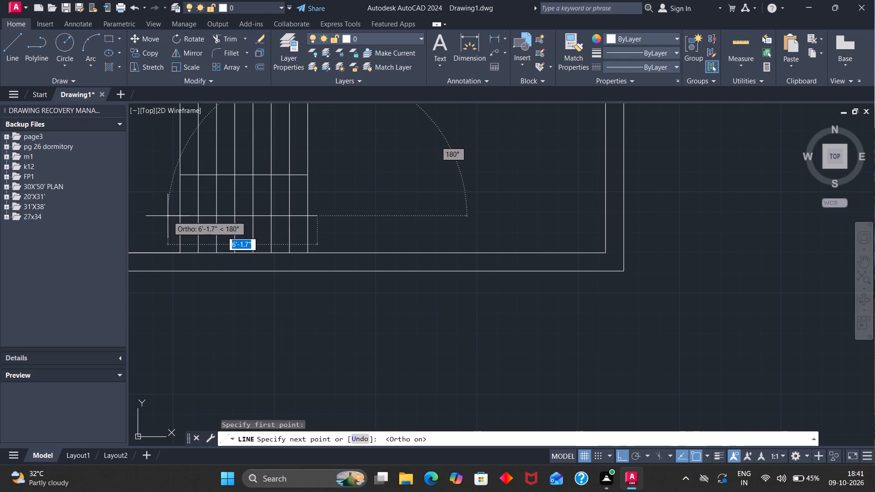
pyautogui.click(156, 216)
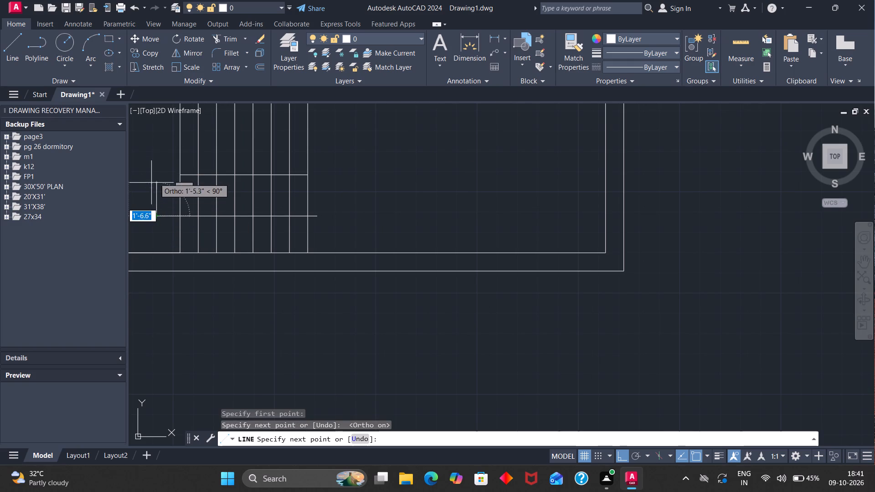
pyautogui.click(157, 138)
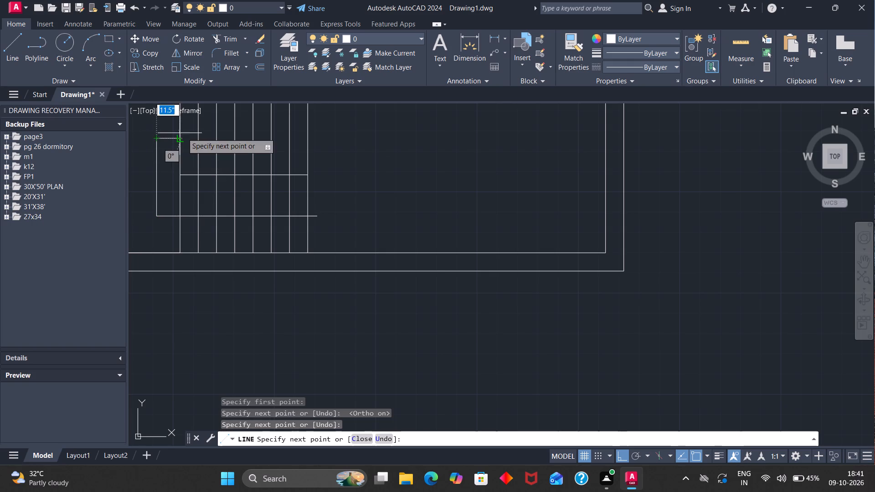
pyautogui.click(200, 133)
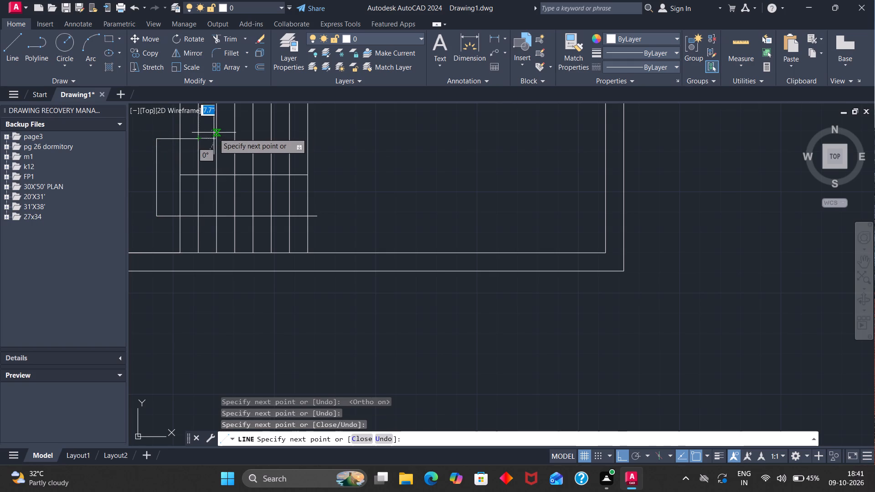
pyautogui.press('Escape')
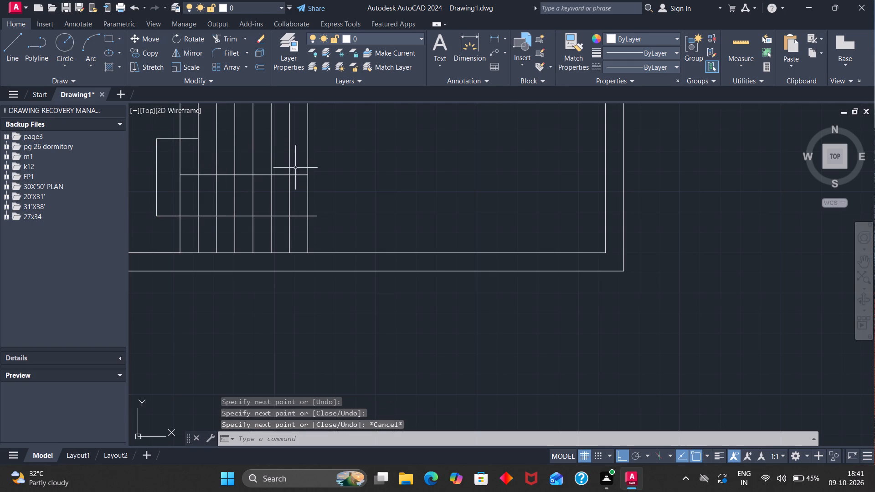
# Draw a 3-sided polygon by its edge, about 5" long downward from the upper end of the stair direction line.
pyautogui.scroll(-1, 222, 138)
pyautogui.scroll(2, 207, 135)
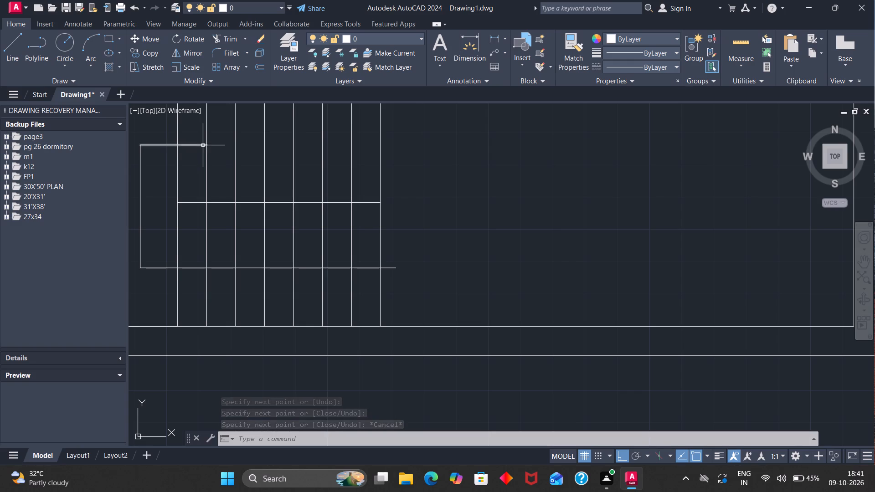
pyautogui.click(203, 145)
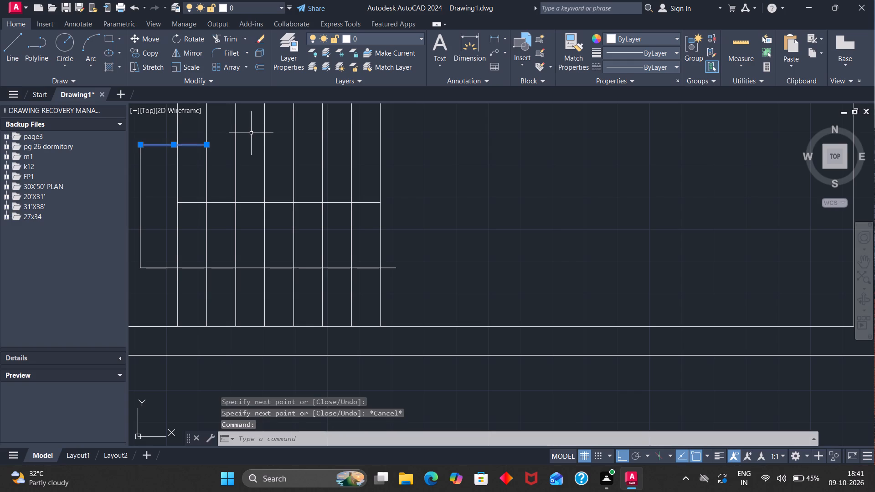
pyautogui.write('pol')
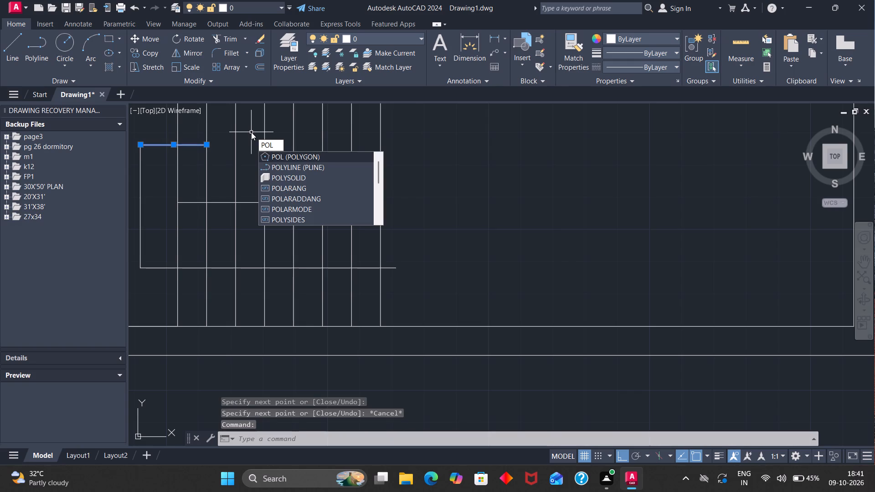
pyautogui.press('Return')
pyautogui.press('3')
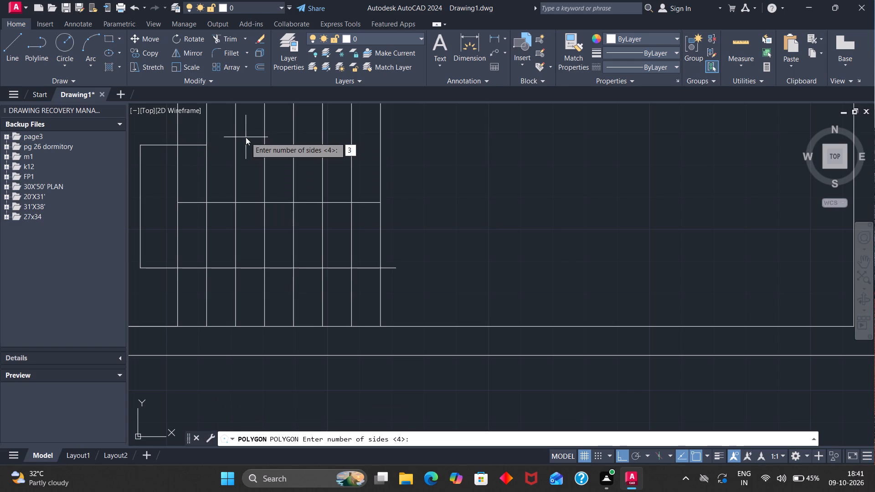
pyautogui.press('Return')
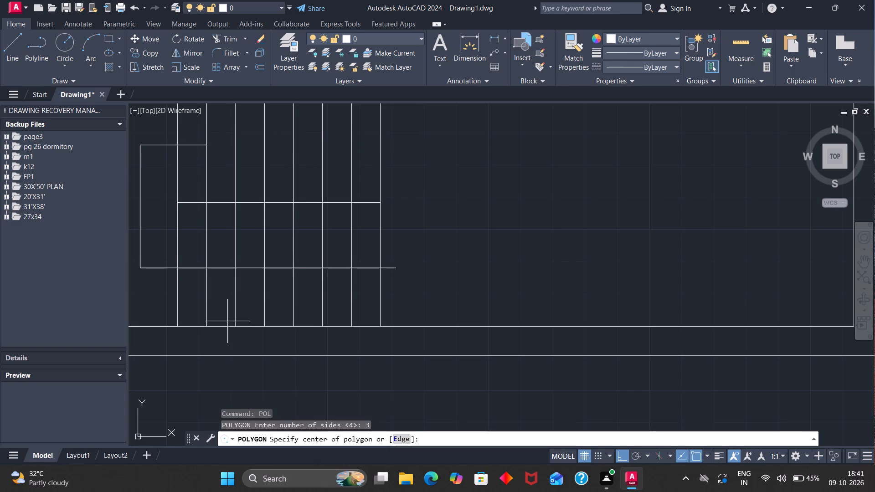
pyautogui.click(396, 439)
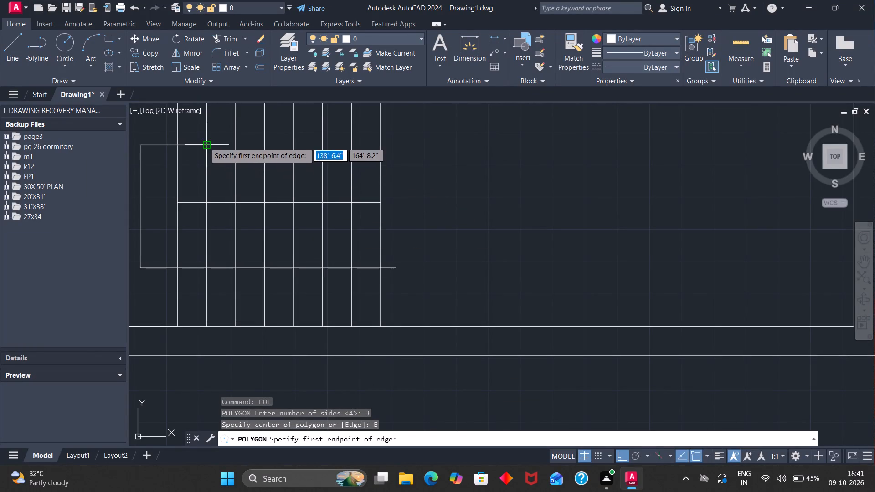
pyautogui.click(205, 145)
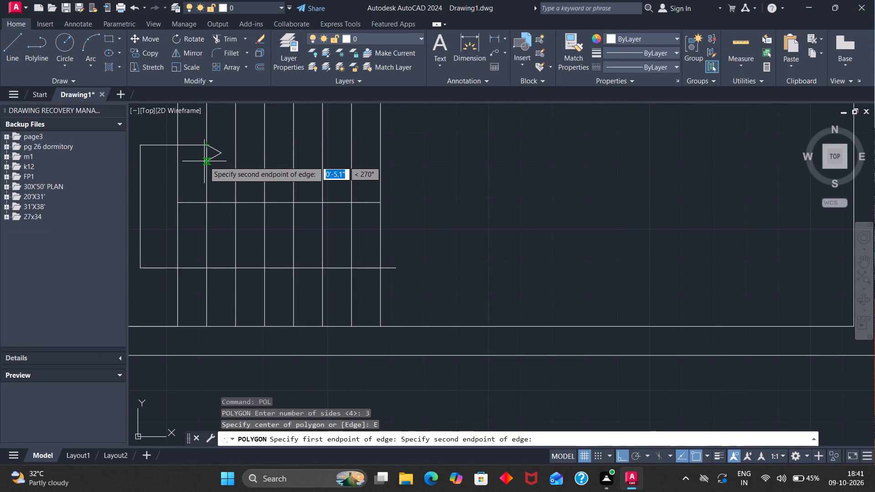
pyautogui.click(204, 161)
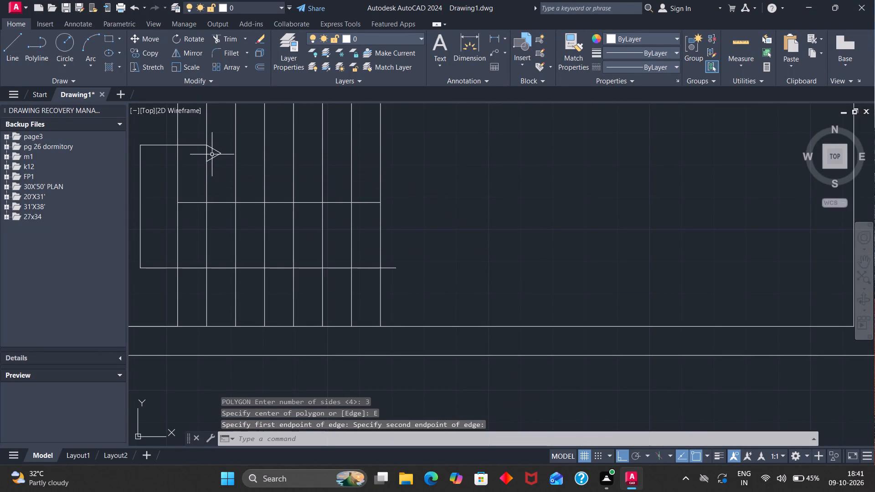
# Move the triangle so the middle of its vertical side meets the upper end of the stair direction line, forming an arrowhead.
pyautogui.click(213, 155)
pyautogui.press('m')
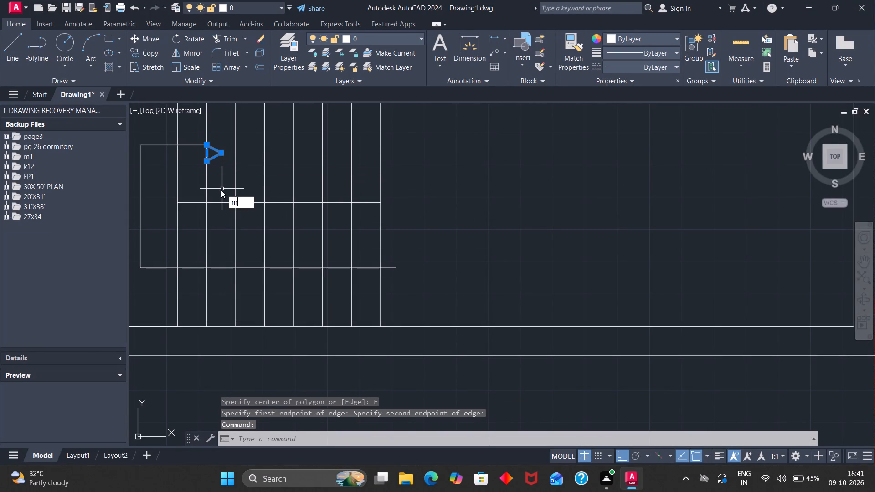
pyautogui.press('Return')
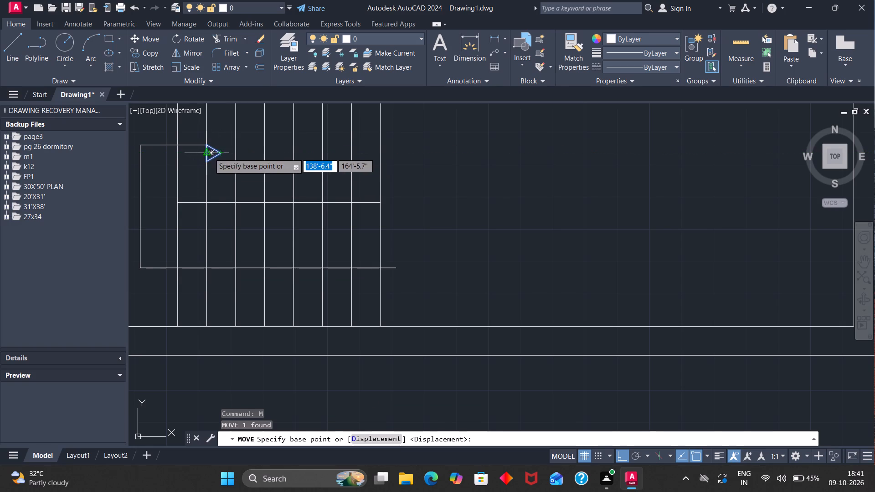
pyautogui.click(209, 153)
pyautogui.click(210, 147)
pyautogui.scroll(-1, 234, 155)
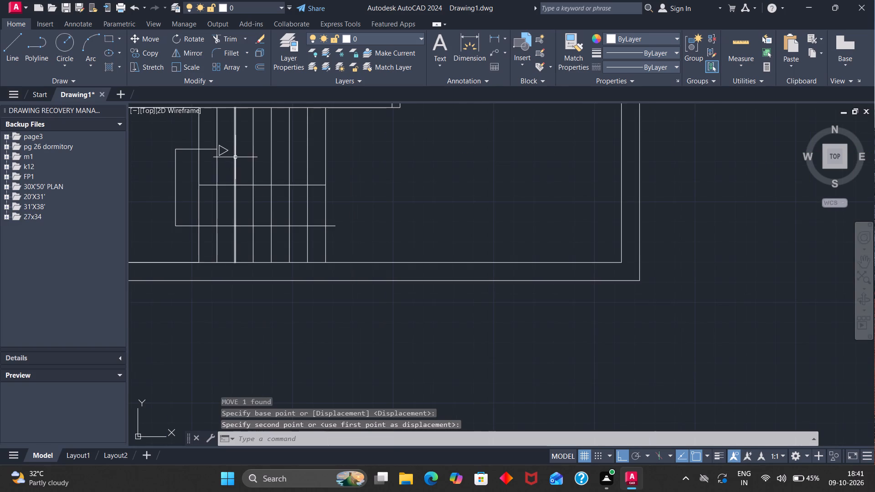
pyautogui.scroll(2, 232, 161)
pyautogui.scroll(1, 198, 133)
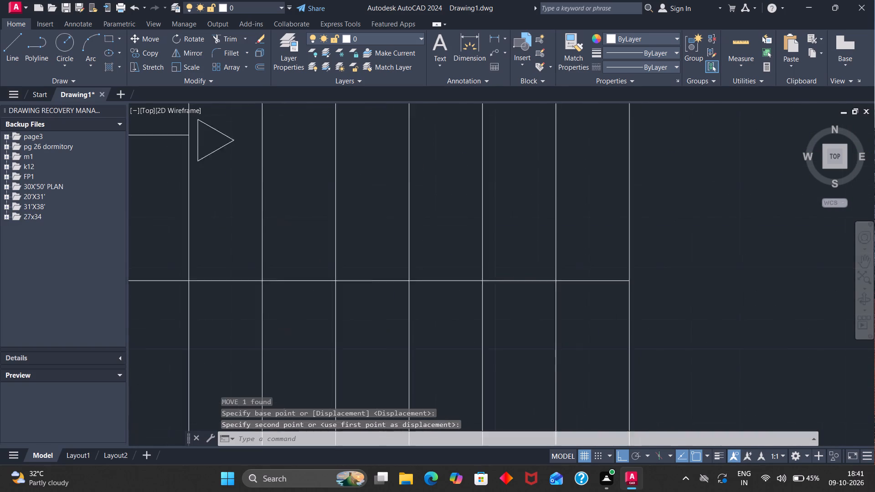
pyautogui.scroll(1, 198, 133)
pyautogui.press('space')
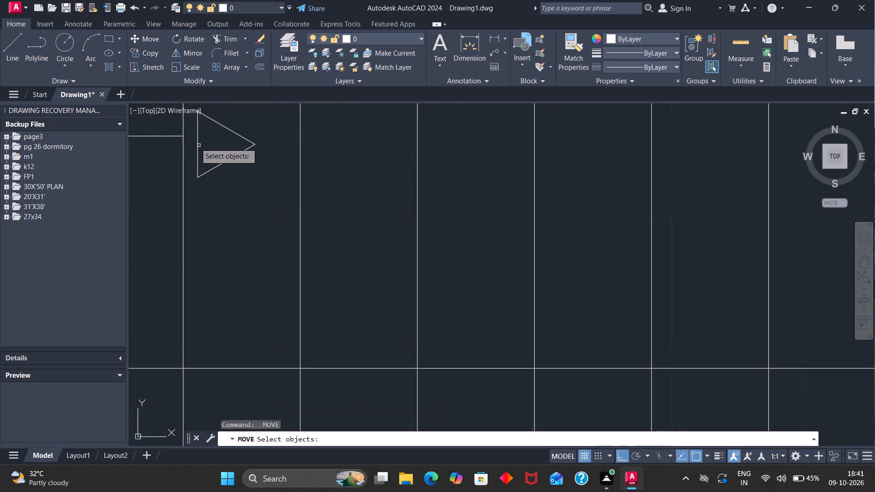
pyautogui.click(198, 143)
pyautogui.press('space')
pyautogui.click(196, 146)
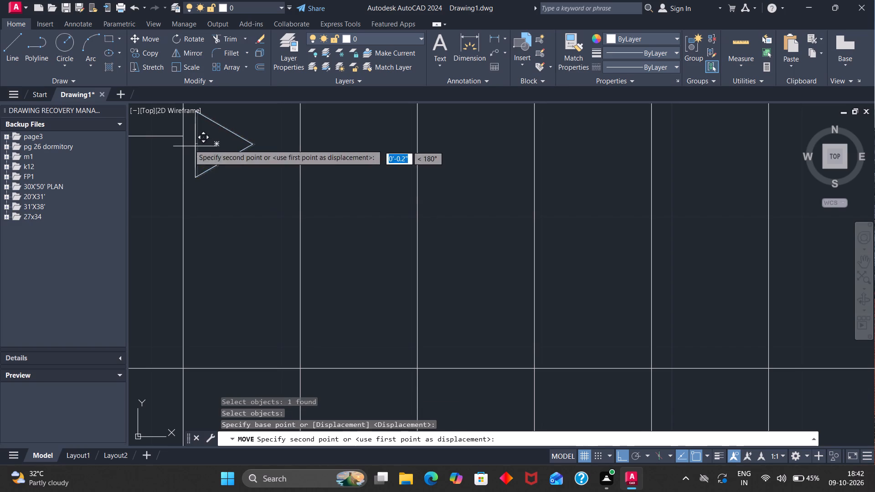
pyautogui.click(185, 138)
# Create a new layer named wall and set its colour to cyan, index colour 4.
pyautogui.scroll(-2, 233, 173)
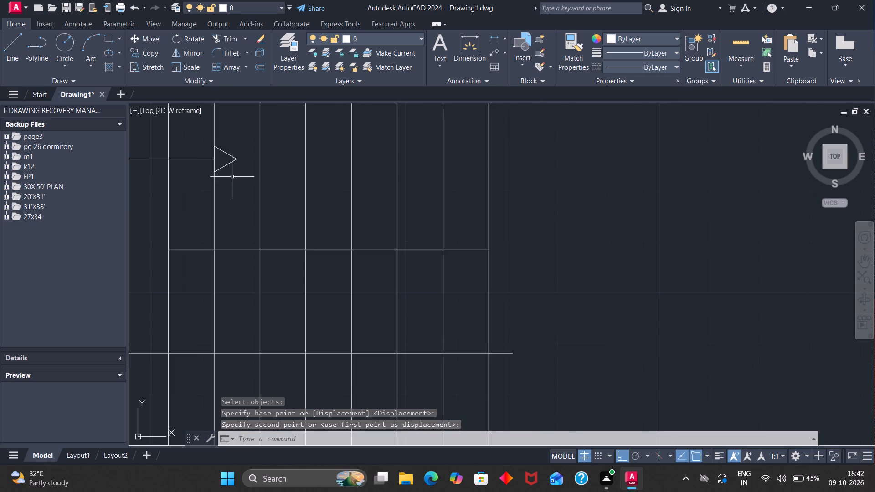
pyautogui.scroll(-2, 232, 181)
pyautogui.scroll(-3, 344, 253)
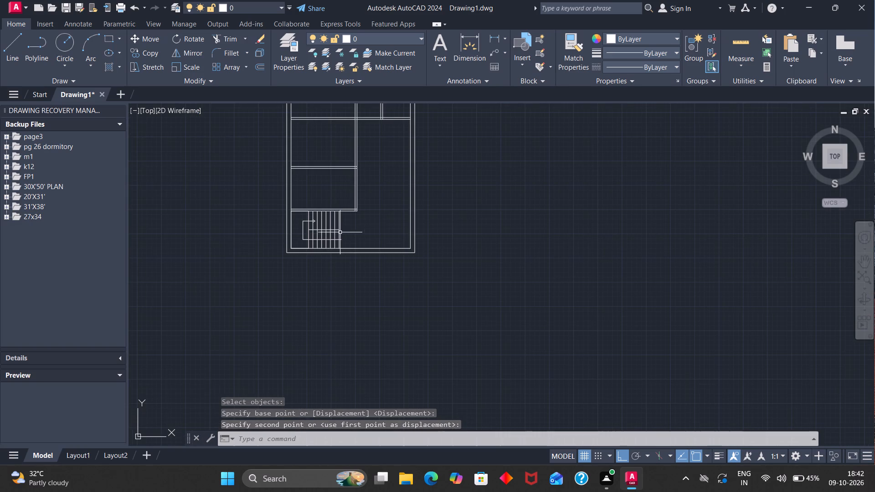
pyautogui.scroll(-2, 345, 191)
pyautogui.scroll(2, 356, 146)
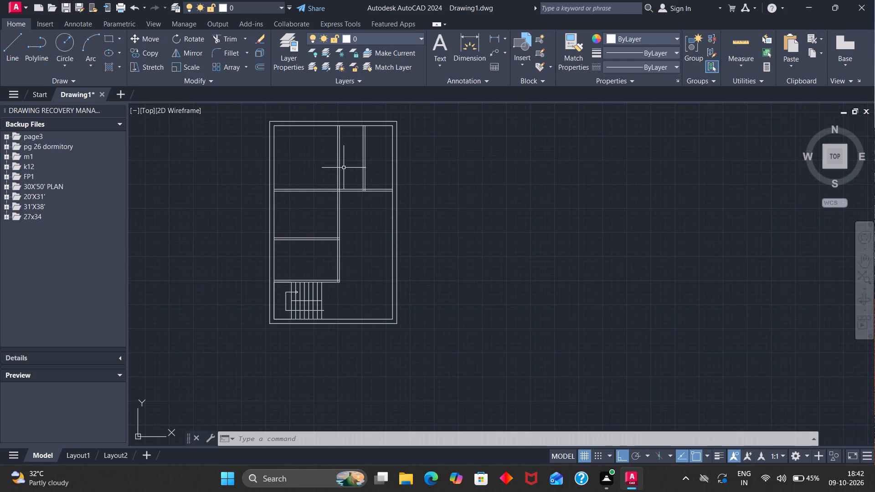
pyautogui.click(291, 48)
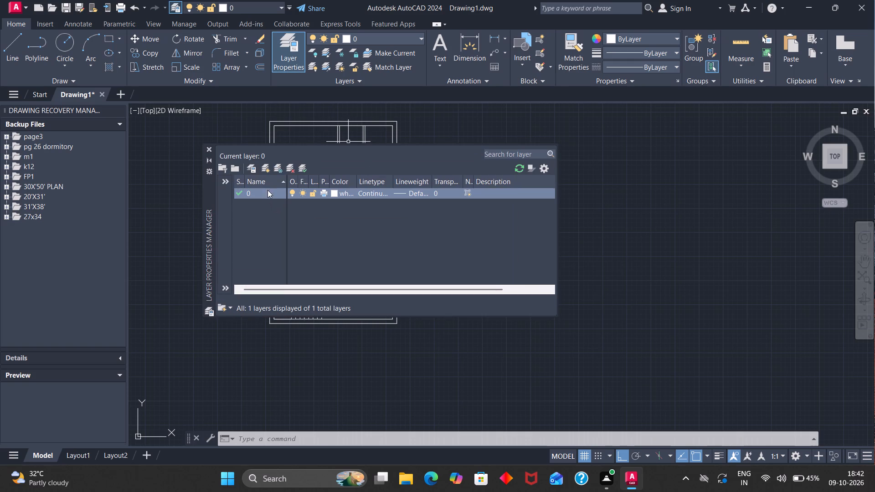
pyautogui.click(264, 167)
pyautogui.press('BackSpace')
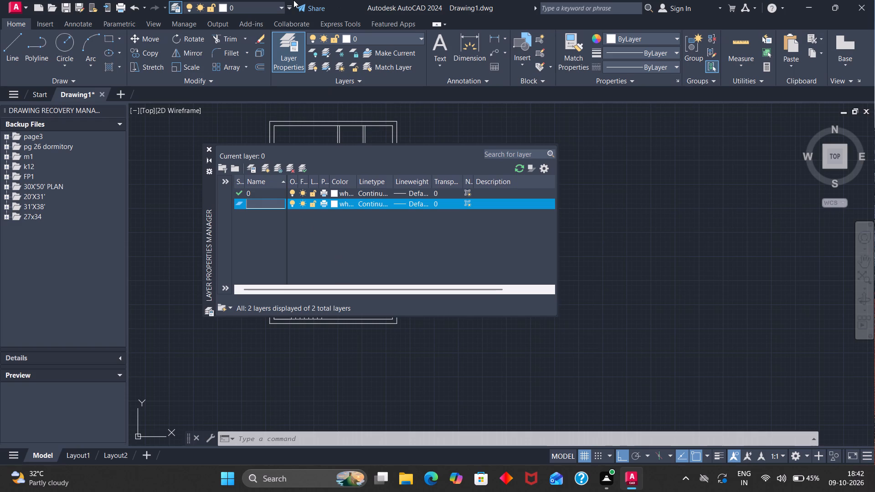
pyautogui.write('wall')
pyautogui.click(336, 204)
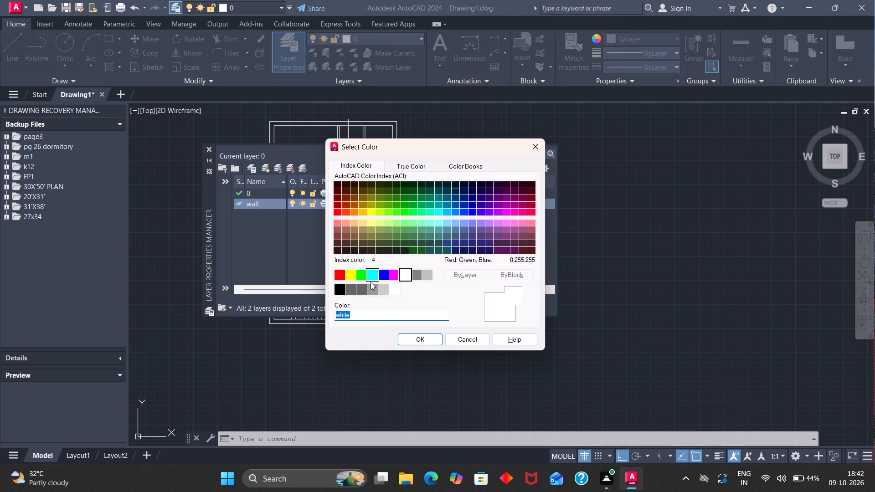
pyautogui.click(371, 277)
pyautogui.click(414, 339)
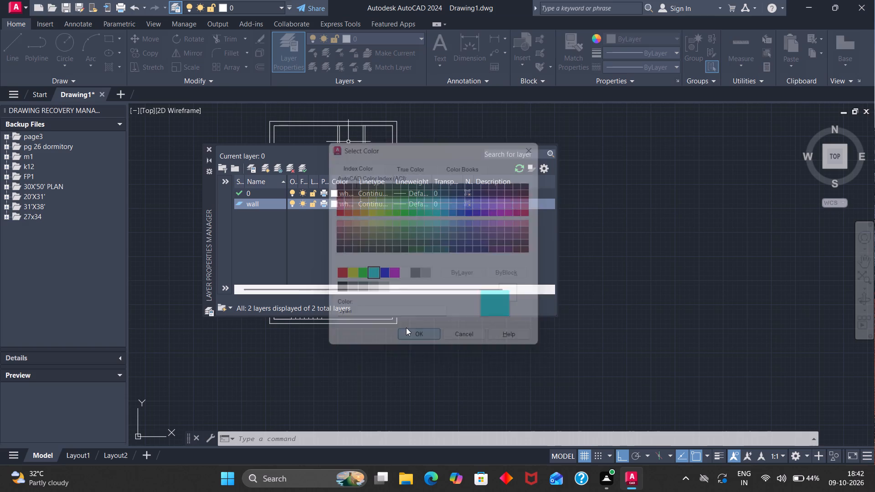
# Assign all outer wall and partition lines, leaving out the staircase, to the wall layer, keeping its colour cyan.
pyautogui.click(526, 135)
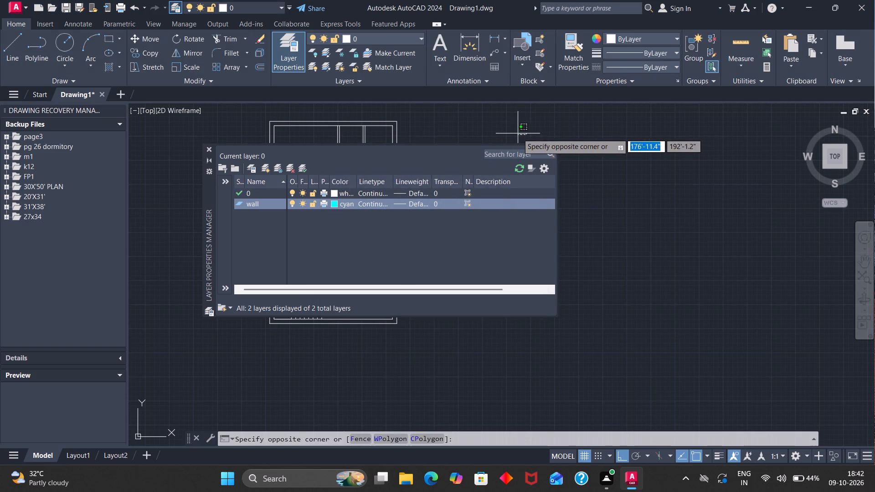
pyautogui.press('Escape')
pyautogui.press('Escape')
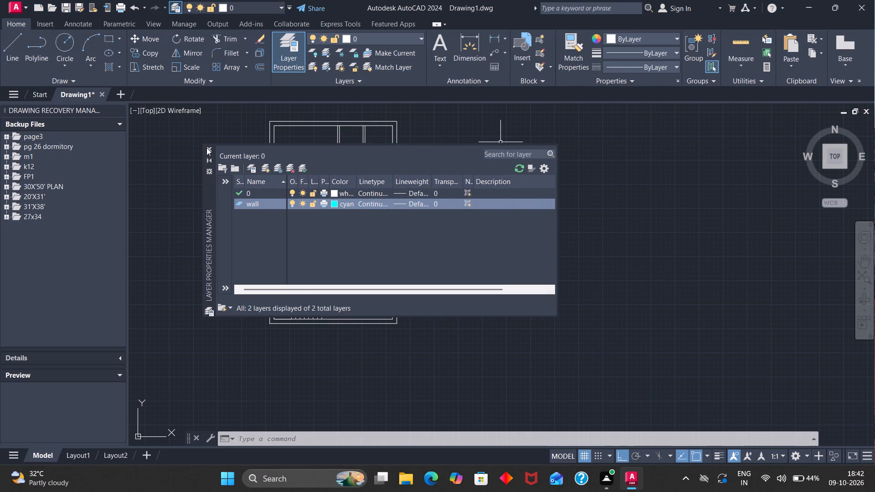
pyautogui.click(206, 148)
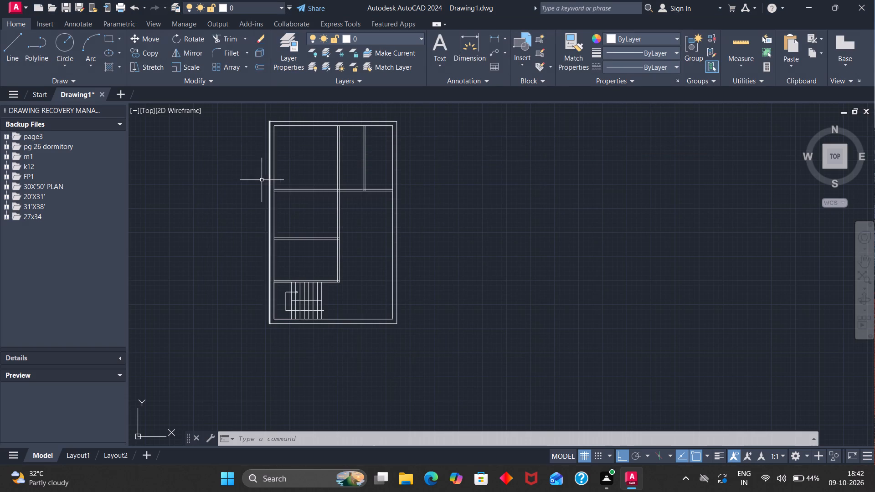
pyautogui.moveTo(242, 181); pyautogui.dragTo(463, 188)
pyautogui.moveTo(471, 188); pyautogui.dragTo(216, 217)
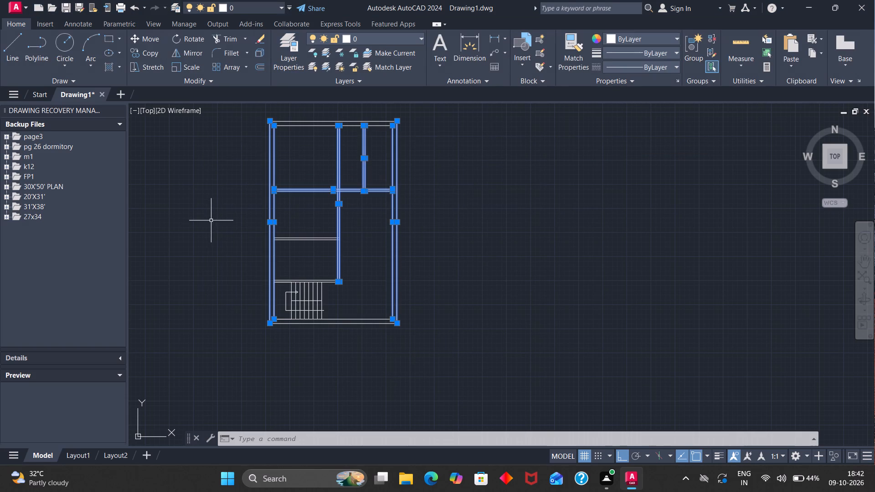
pyautogui.moveTo(309, 219); pyautogui.dragTo(335, 290)
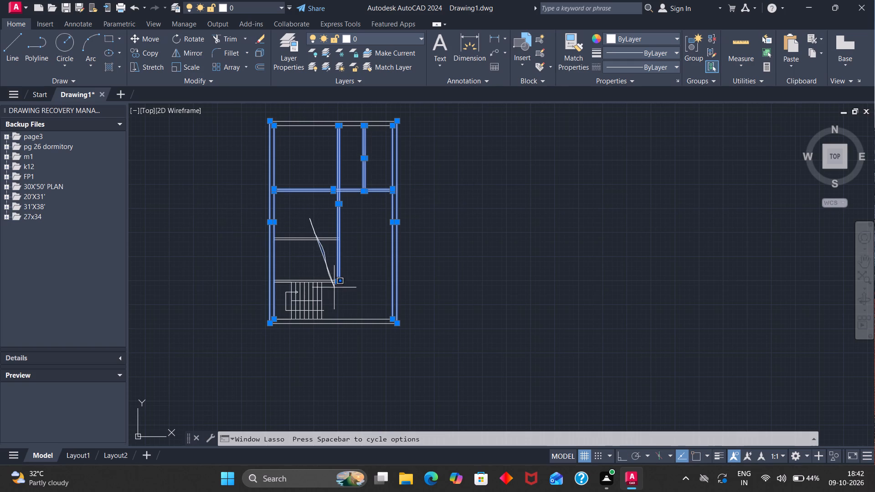
pyautogui.moveTo(335, 290); pyautogui.dragTo(336, 293)
pyautogui.moveTo(336, 296); pyautogui.dragTo(316, 190)
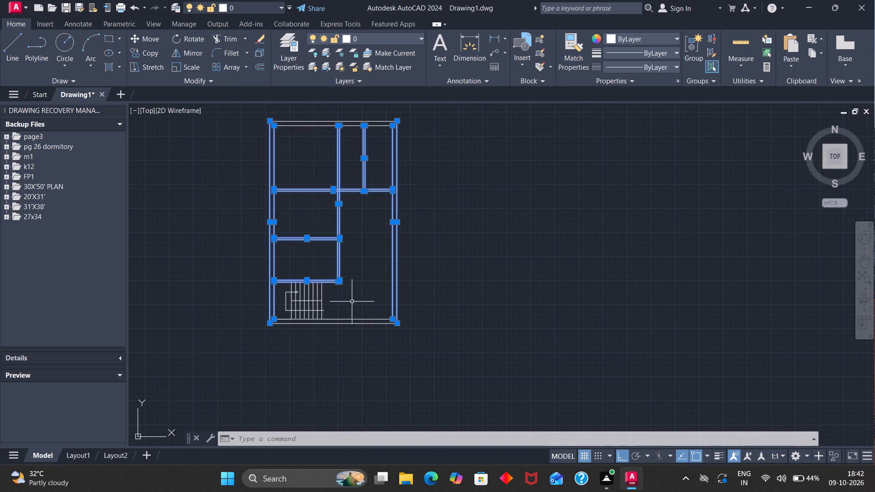
pyautogui.moveTo(349, 307); pyautogui.dragTo(349, 343)
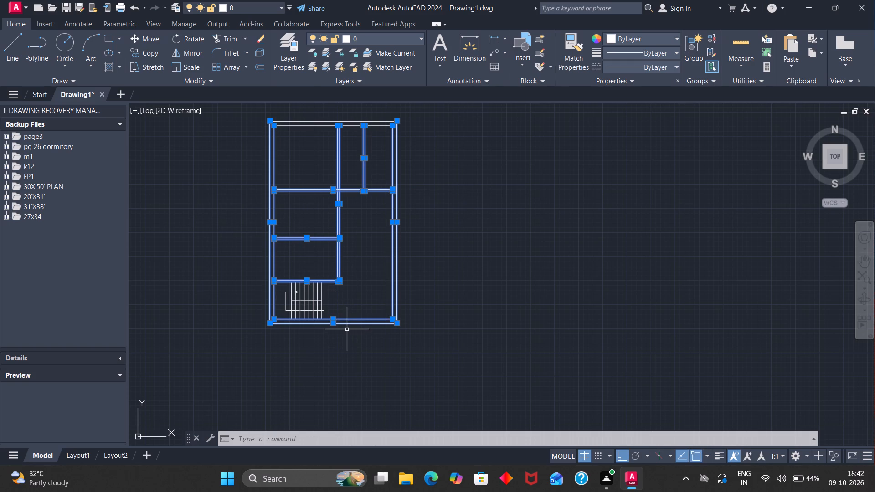
pyautogui.moveTo(315, 108); pyautogui.dragTo(313, 143)
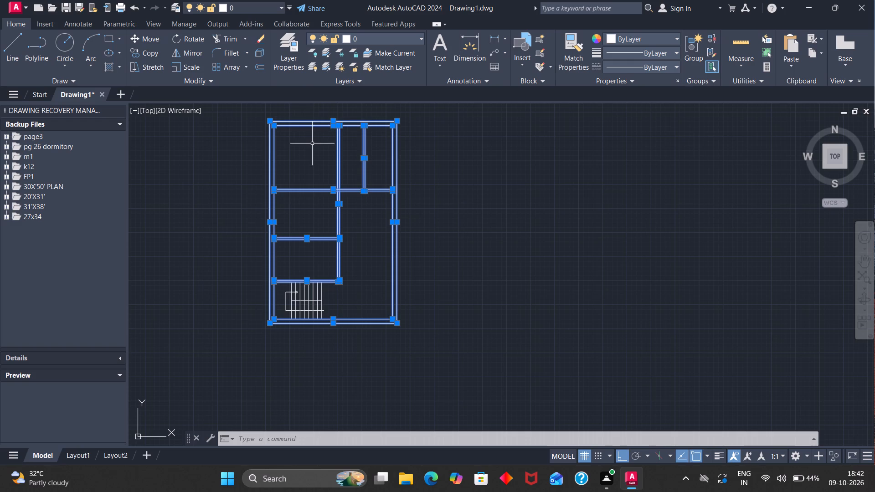
pyautogui.click(421, 38)
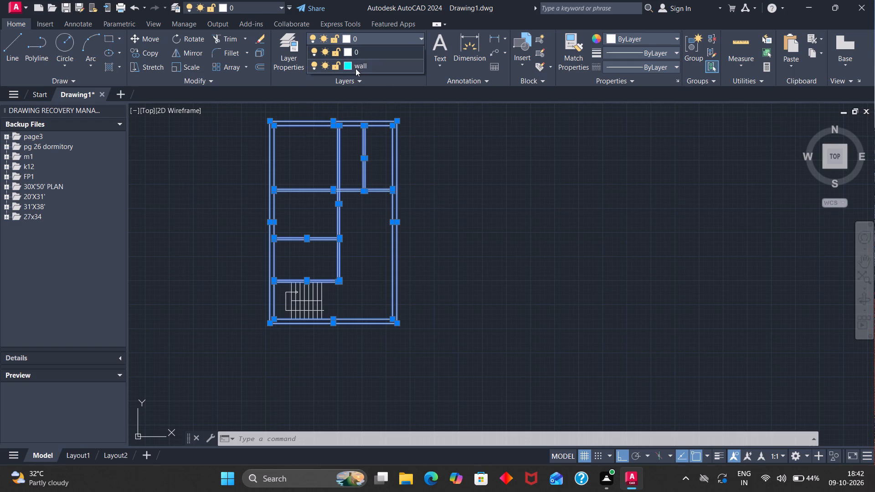
pyautogui.click(350, 68)
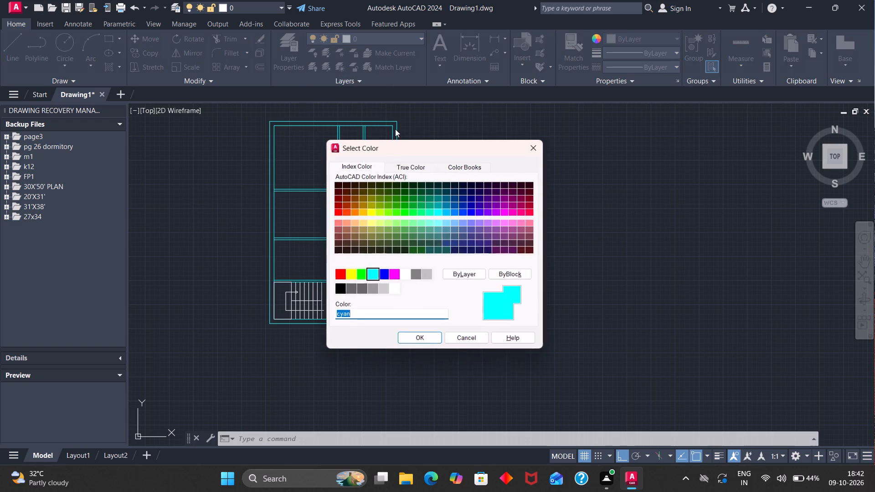
pyautogui.click(418, 338)
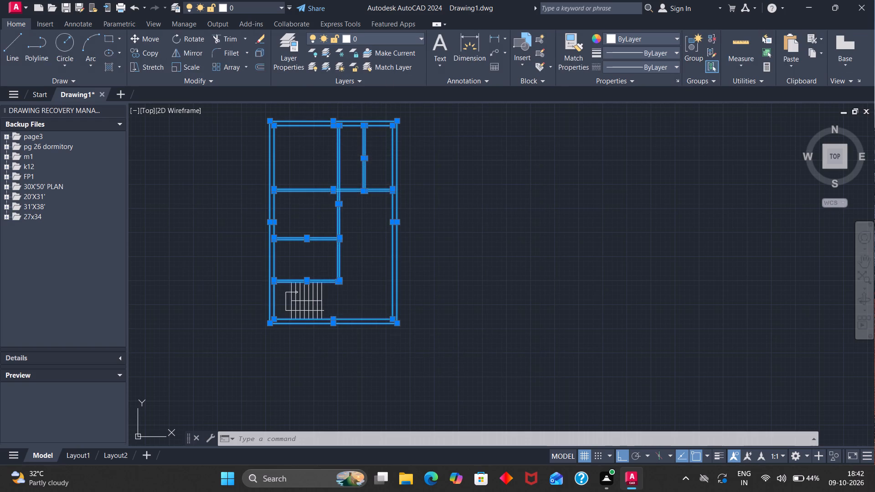
pyautogui.press('Escape')
# Trim away both lines of the long vertical partition where they run through the top room, above the upper horizontal partition.
pyautogui.scroll(3, 314, 288)
pyautogui.scroll(-1, 310, 282)
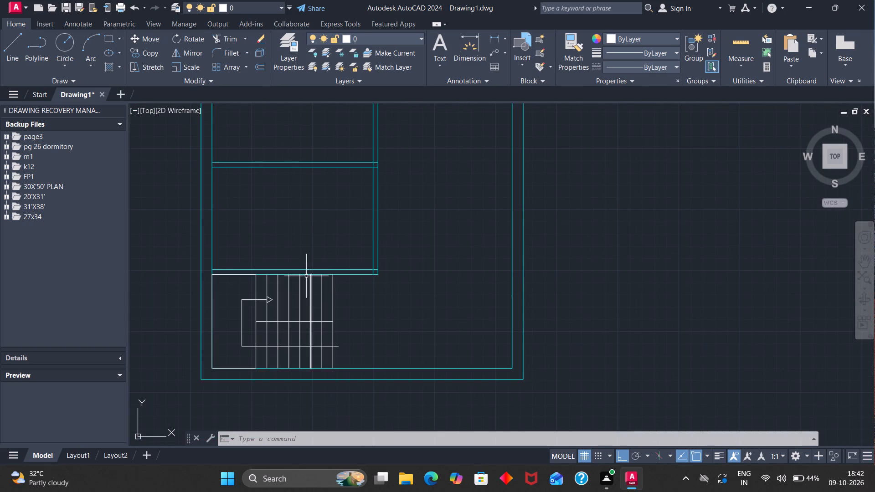
pyautogui.scroll(-2, 299, 258)
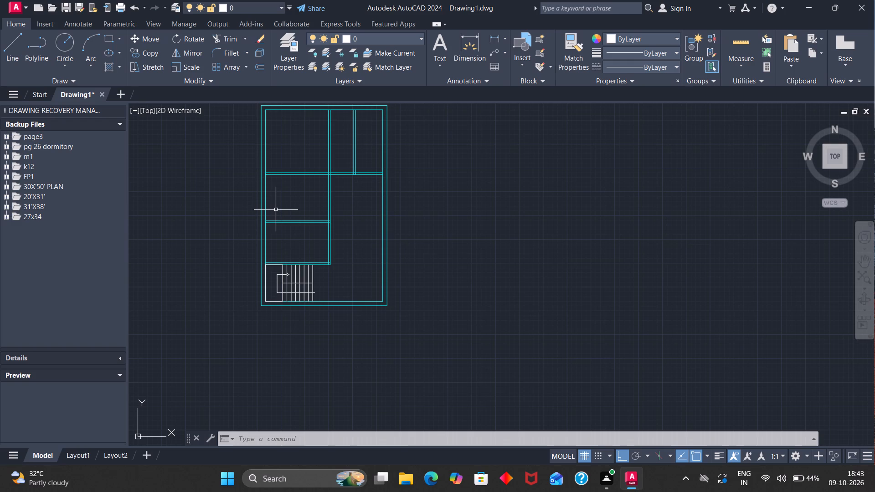
pyautogui.click(227, 35)
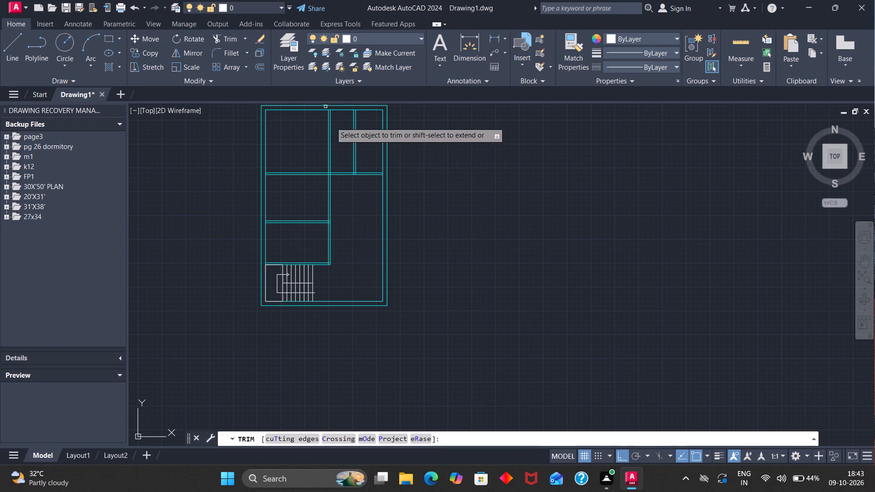
pyautogui.moveTo(340, 137); pyautogui.dragTo(315, 144)
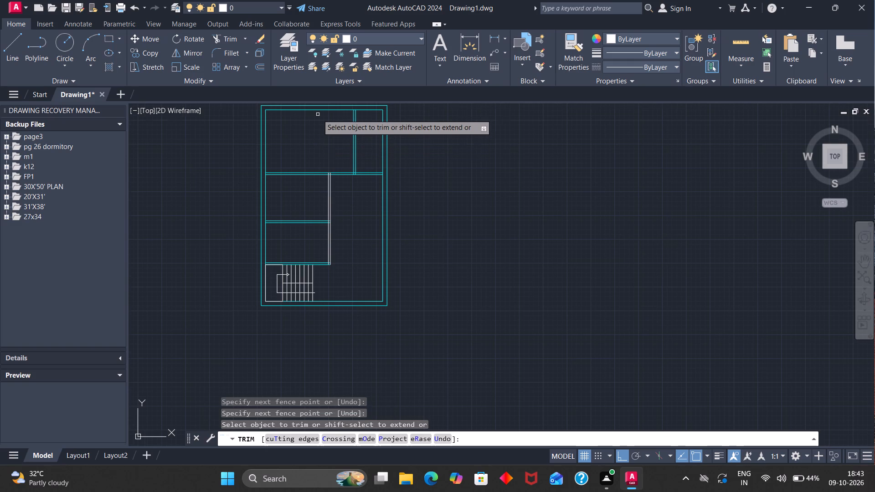
pyautogui.scroll(1, 318, 114)
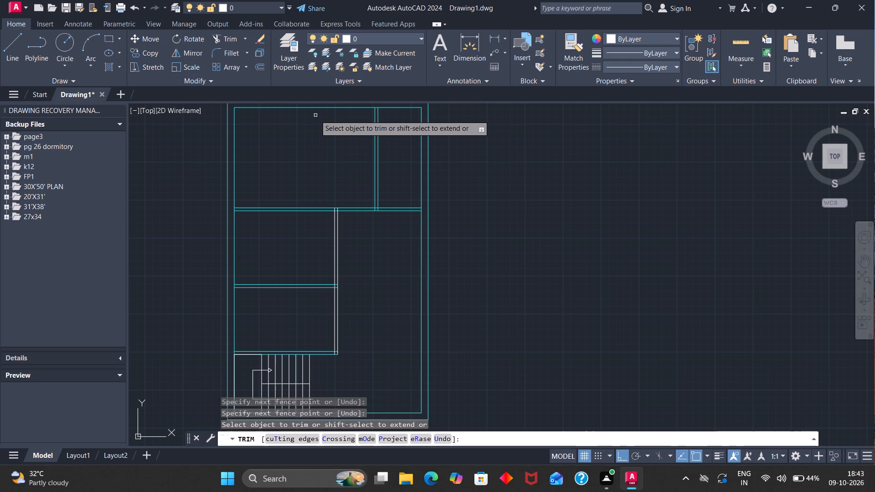
pyautogui.scroll(-1, 315, 115)
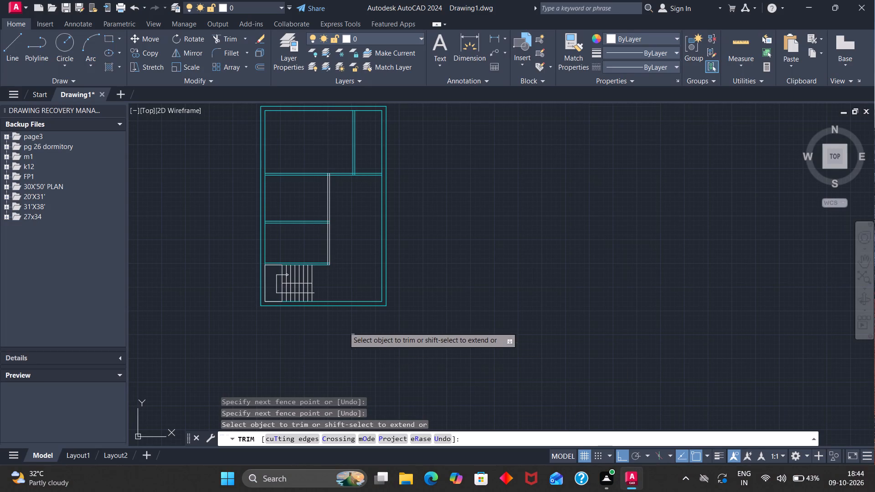
pyautogui.scroll(1, 309, 145)
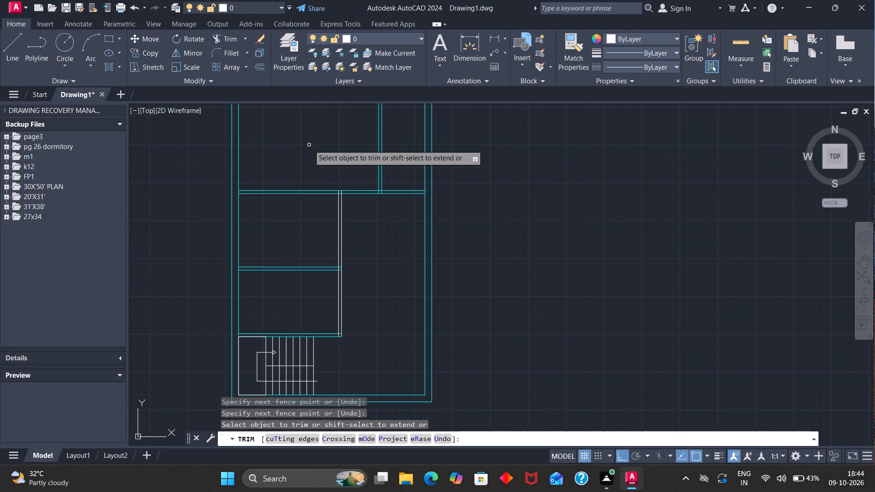
pyautogui.scroll(1, 309, 145)
pyautogui.scroll(-1, 309, 145)
pyautogui.scroll(1, 309, 145)
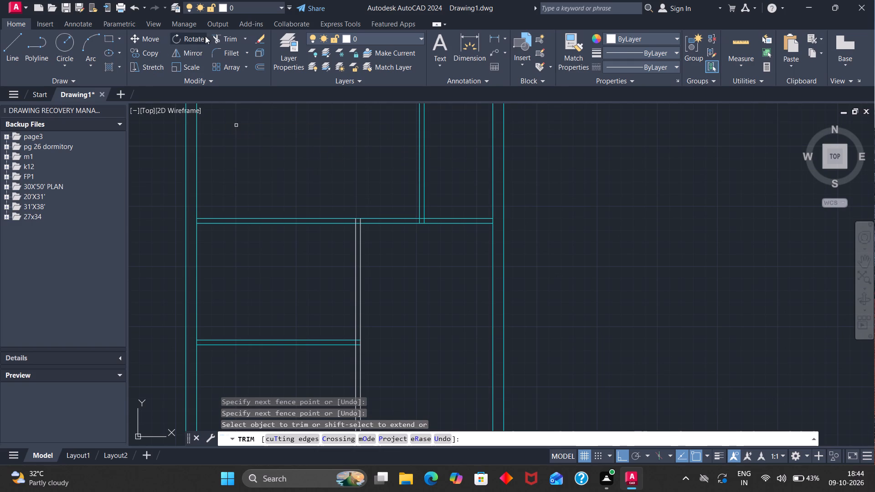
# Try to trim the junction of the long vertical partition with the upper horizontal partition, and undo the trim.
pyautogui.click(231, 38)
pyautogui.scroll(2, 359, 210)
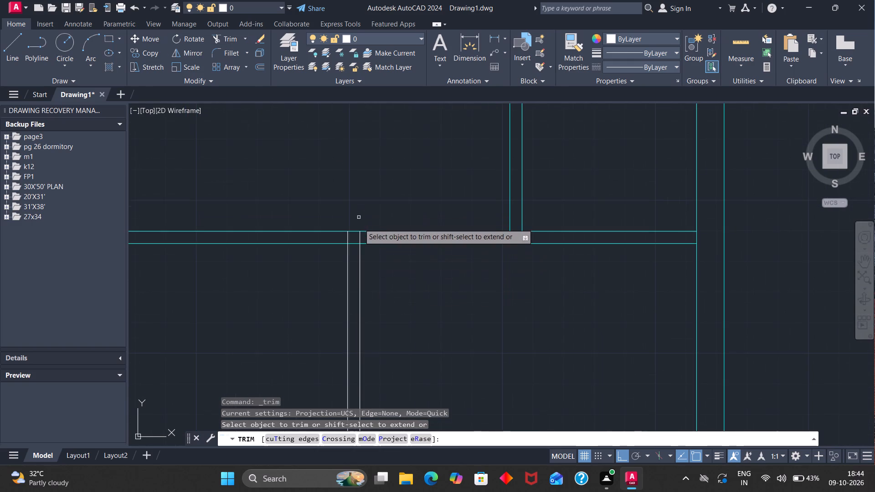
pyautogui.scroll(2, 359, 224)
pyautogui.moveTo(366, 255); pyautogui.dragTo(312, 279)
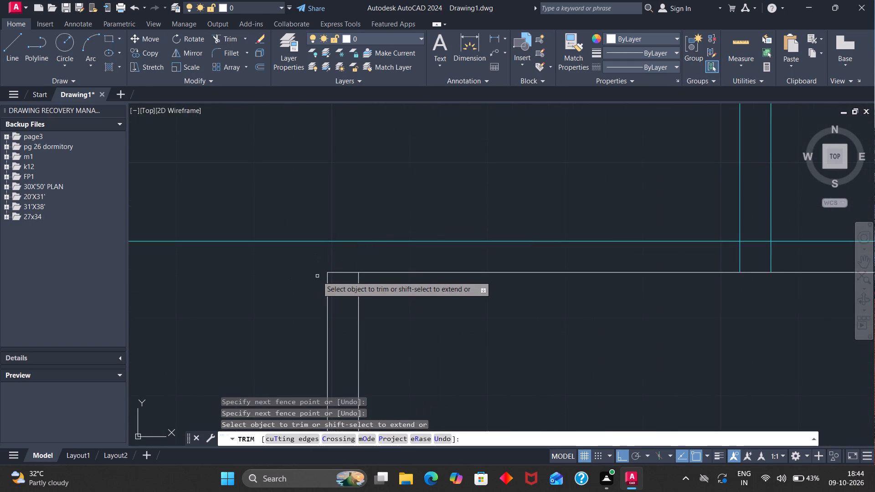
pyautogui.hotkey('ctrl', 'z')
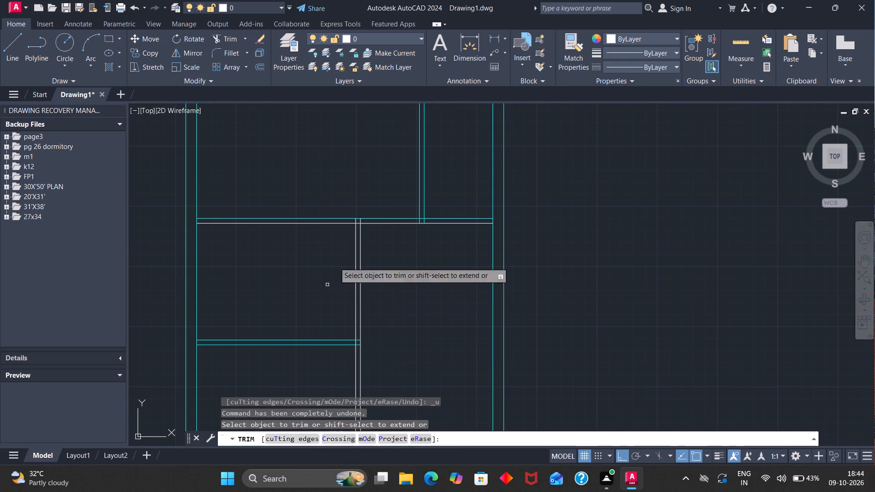
# Trim the overlapping lines where the long and the short vertical partitions meet the upper horizontal partition, forming open T-junctions.
pyautogui.scroll(5, 351, 222)
pyautogui.moveTo(440, 220); pyautogui.dragTo(364, 223)
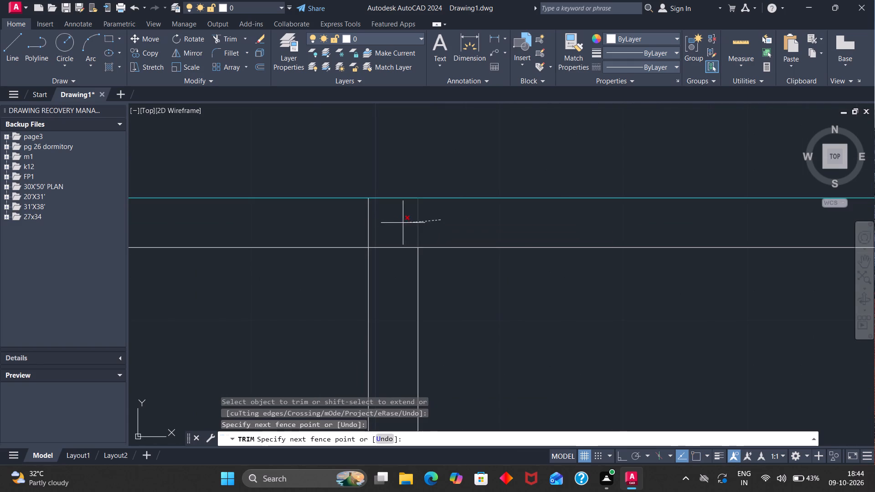
pyautogui.moveTo(364, 223); pyautogui.dragTo(353, 224)
pyautogui.moveTo(373, 225); pyautogui.dragTo(388, 276)
pyautogui.scroll(-4, 388, 273)
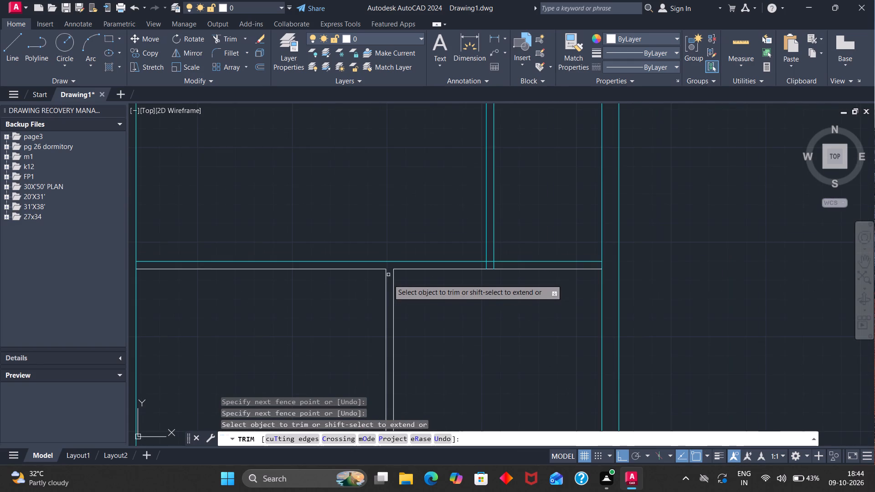
pyautogui.scroll(3, 522, 257)
pyautogui.moveTo(418, 276); pyautogui.dragTo(368, 284)
pyautogui.moveTo(387, 250); pyautogui.dragTo(388, 281)
pyautogui.scroll(-6, 390, 273)
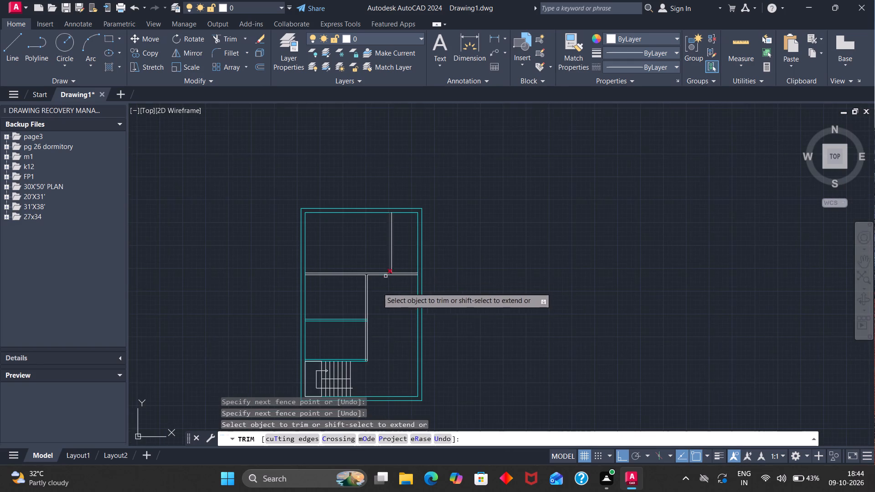
# Trim the overlapping lines where the middle and lower horizontal partitions meet the long vertical partition, opening the junction and corner.
pyautogui.scroll(4, 370, 352)
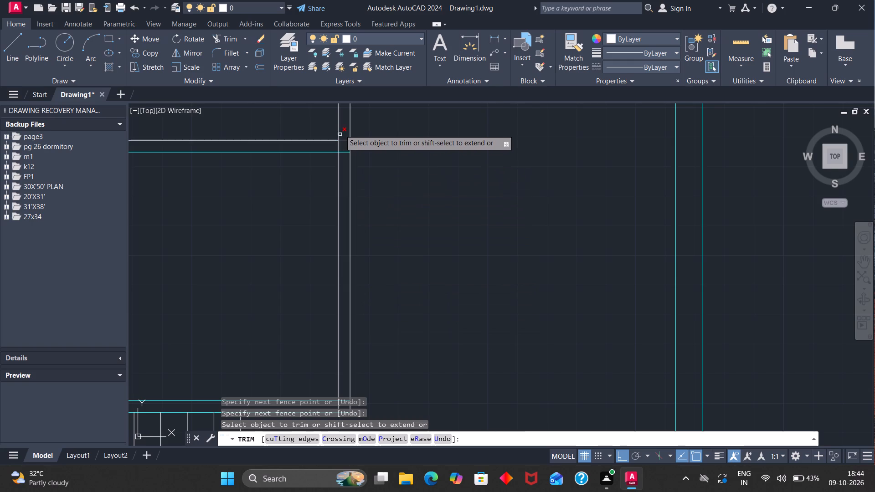
pyautogui.moveTo(344, 124); pyautogui.dragTo(345, 161)
pyautogui.moveTo(343, 146); pyautogui.dragTo(335, 148)
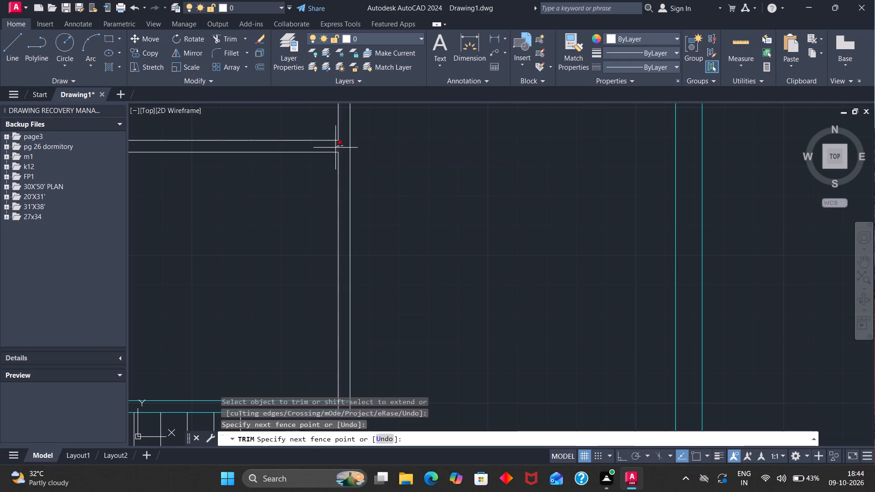
pyautogui.scroll(-4, 339, 145)
pyautogui.scroll(5, 336, 182)
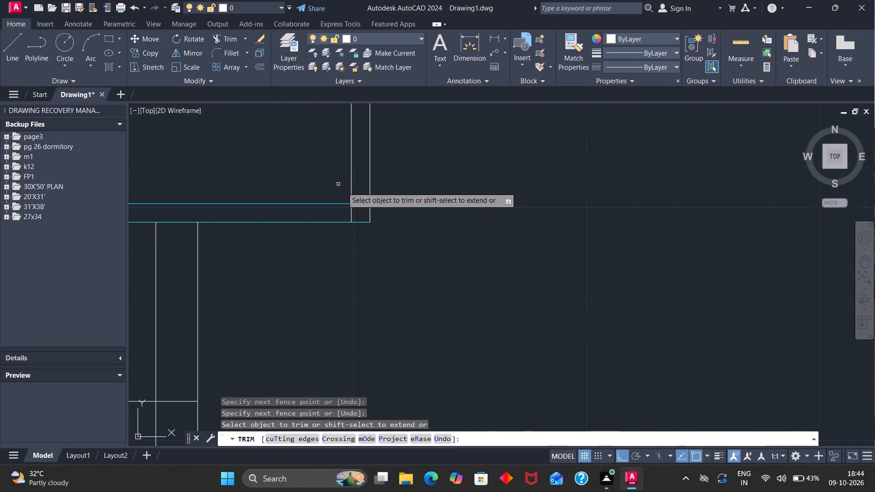
pyautogui.moveTo(363, 195); pyautogui.dragTo(346, 218)
# Draw a 4" vertical line across the upper horizontal partition, continuing the short vertical partition's right face.
pyautogui.scroll(-4, 347, 211)
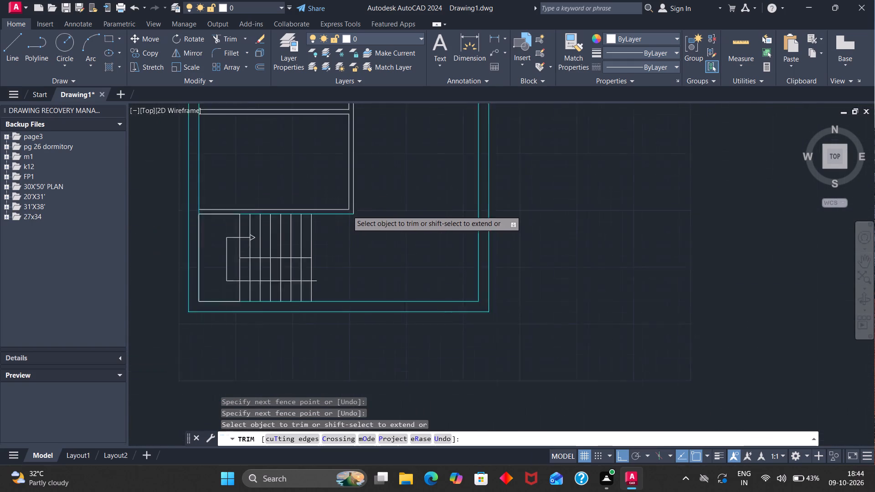
pyautogui.scroll(-2, 376, 183)
pyautogui.scroll(2, 376, 169)
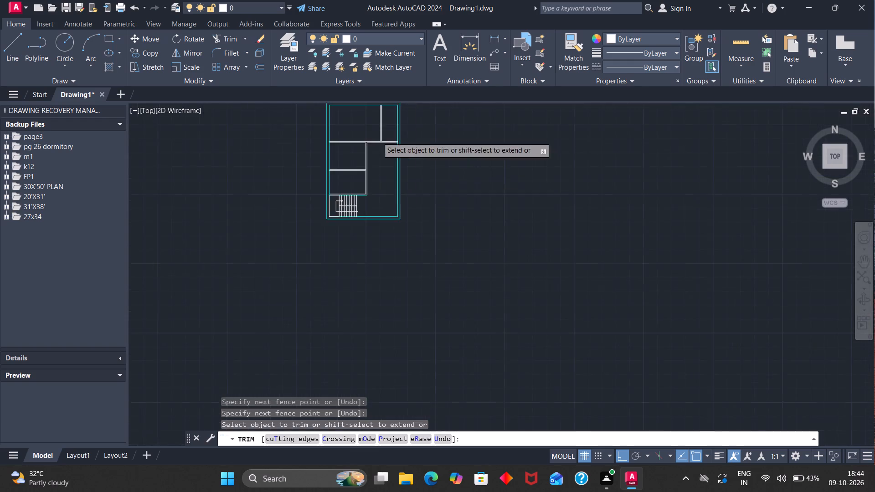
pyautogui.scroll(3, 377, 120)
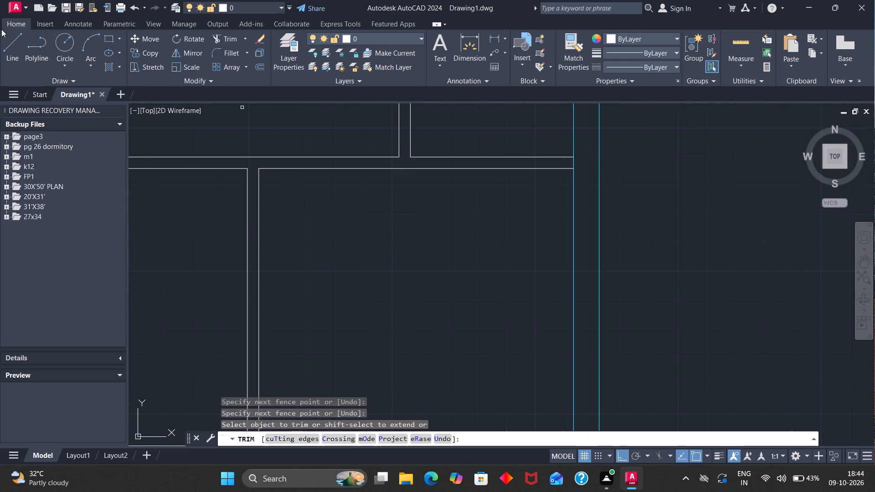
pyautogui.click(10, 34)
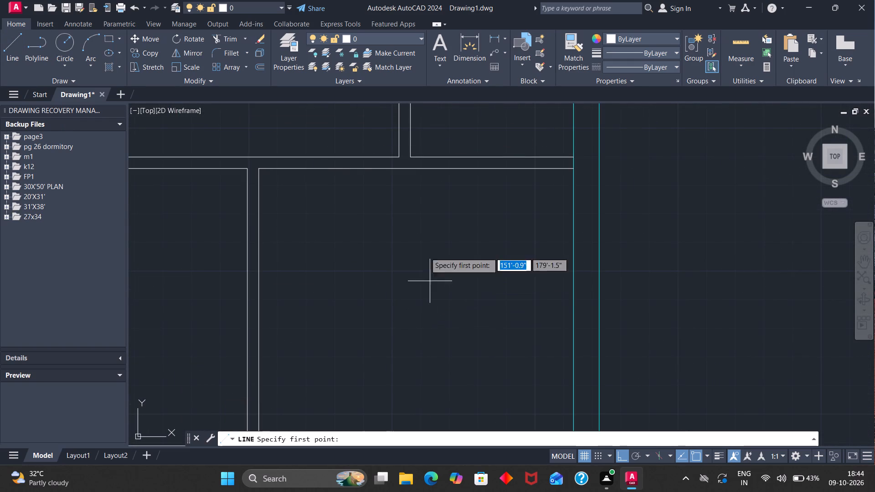
pyautogui.click(411, 157)
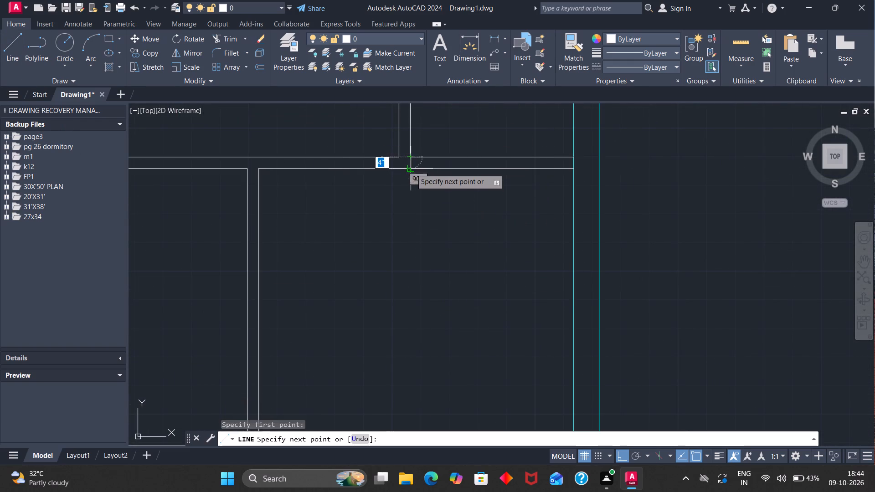
pyautogui.click(411, 167)
pyautogui.press('Escape')
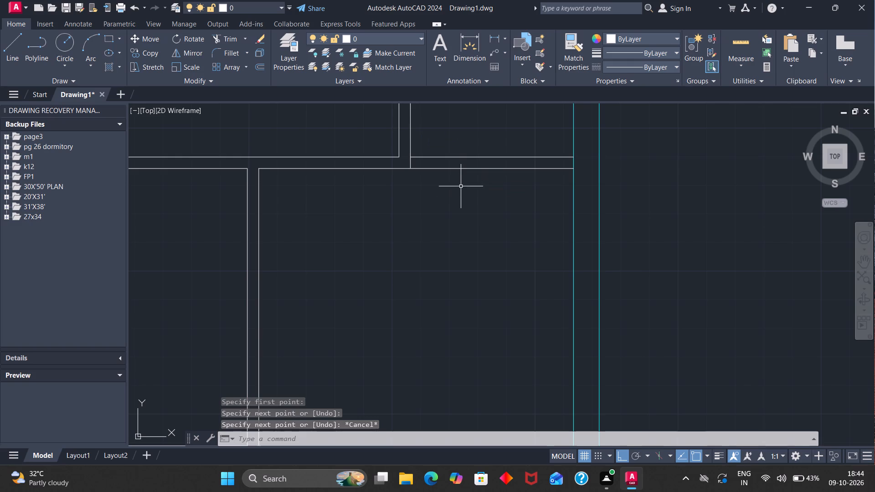
# Offset the short line across the upper horizontal partition 6" toward the right outer wall, and offset that copy a further 2'6".
pyautogui.press('o')
pyautogui.press('Return')
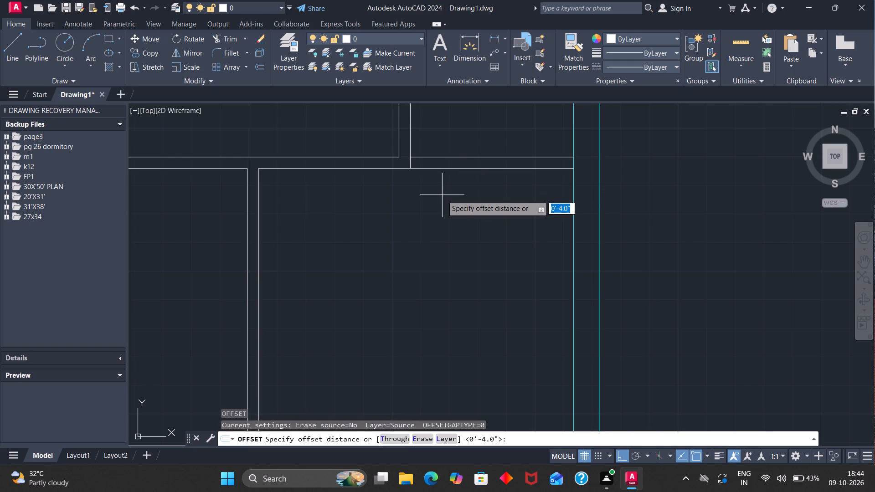
pyautogui.press('6')
pyautogui.press('Return')
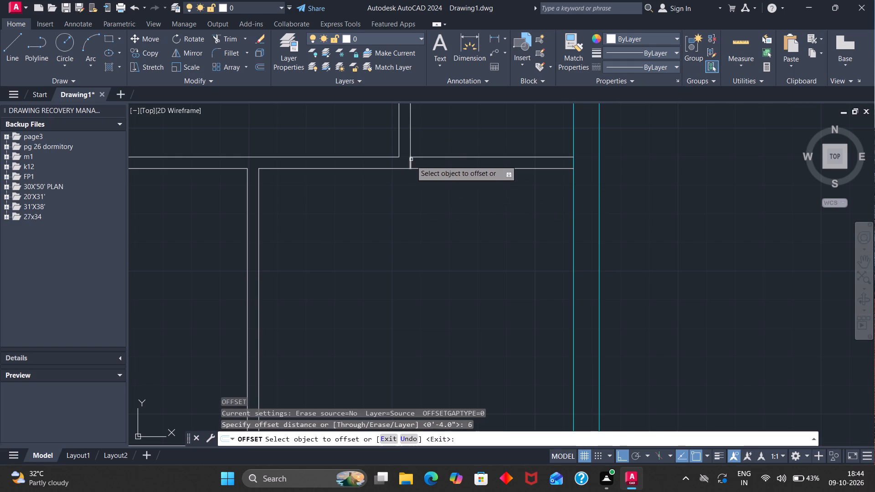
pyautogui.click(411, 165)
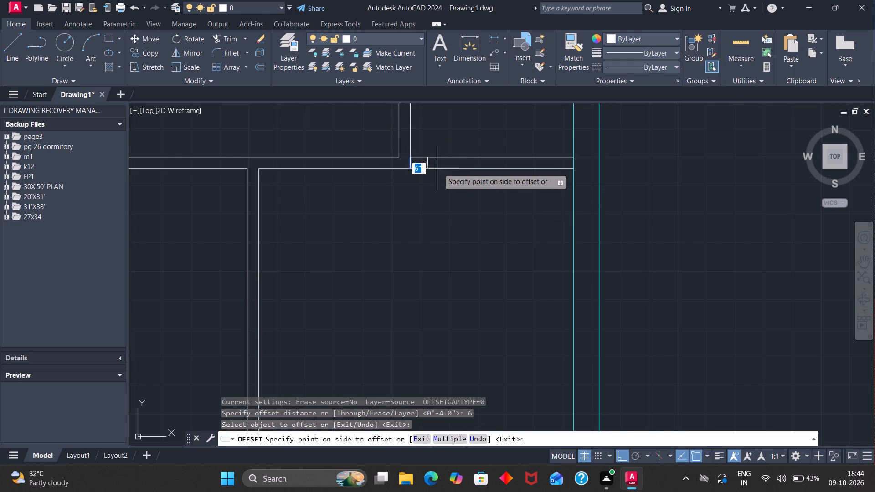
pyautogui.click(440, 168)
pyautogui.click(428, 163)
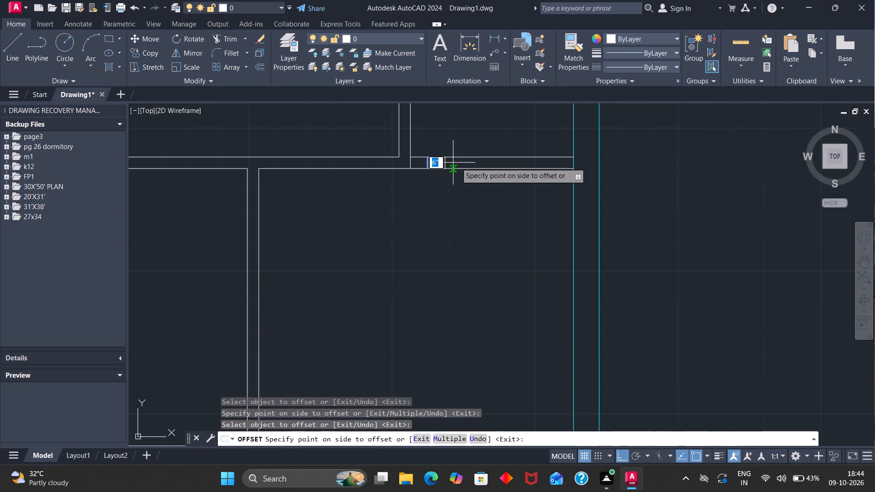
pyautogui.press('2')
pyautogui.press("'")
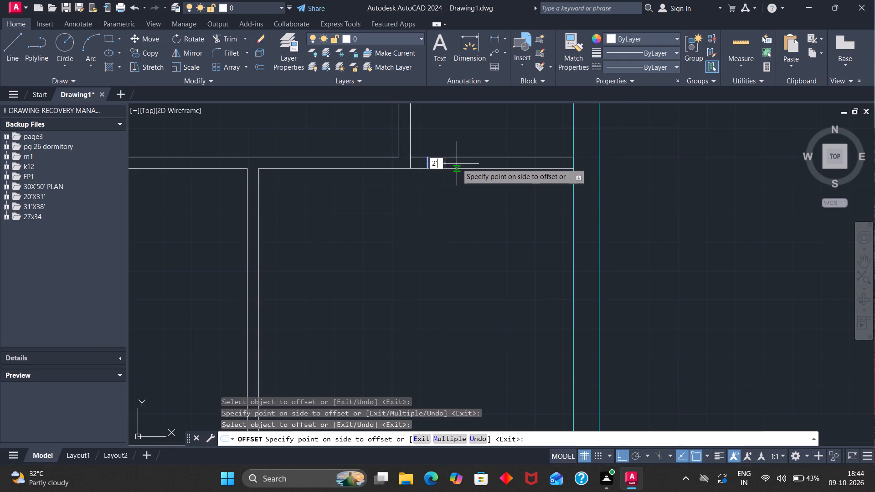
pyautogui.press('6')
pyautogui.press('Return')
# Offset the first jamb line 16" to the left along the upper horizontal partition, and offset that copy another 3' left.
pyautogui.scroll(-1, 353, 190)
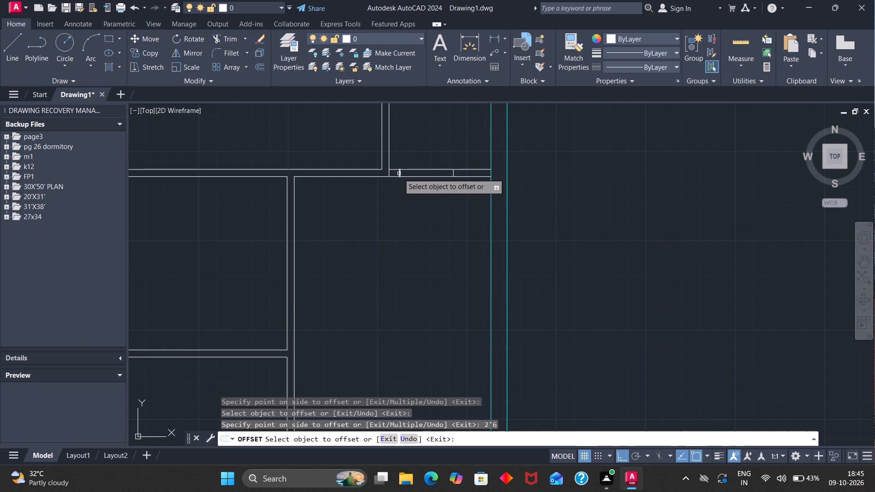
pyautogui.click(400, 174)
pyautogui.write('16')
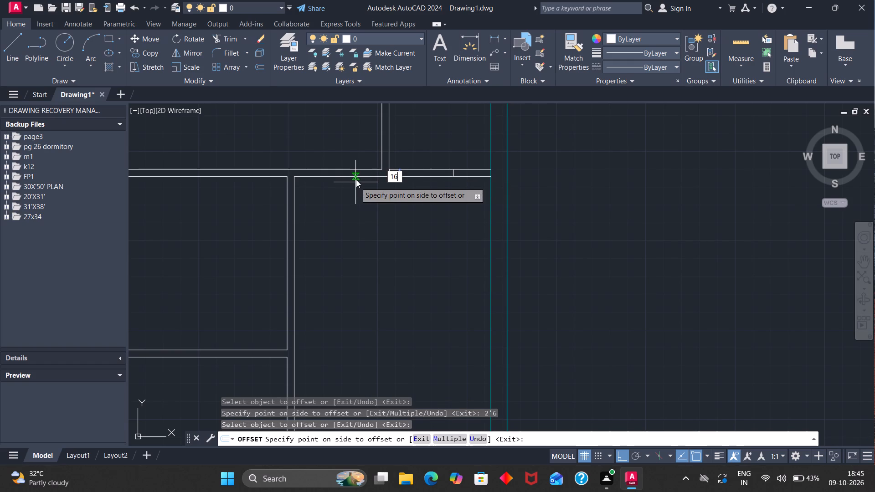
pyautogui.press('Return')
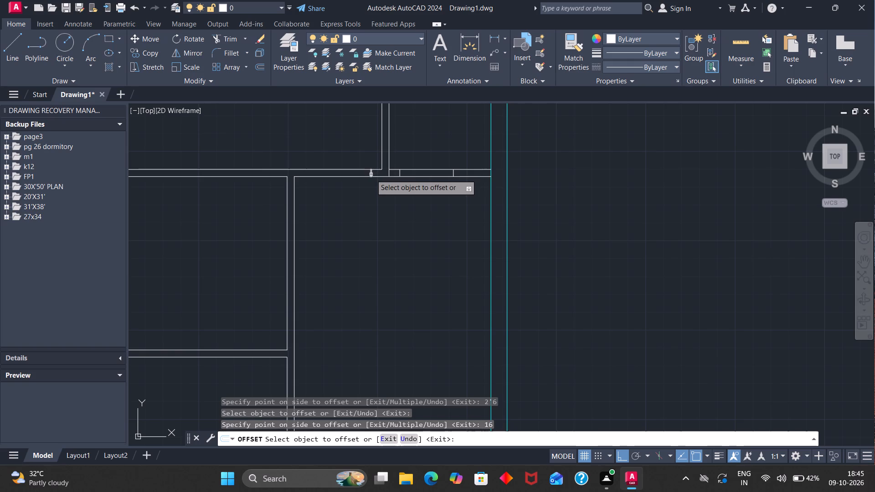
pyautogui.click(371, 174)
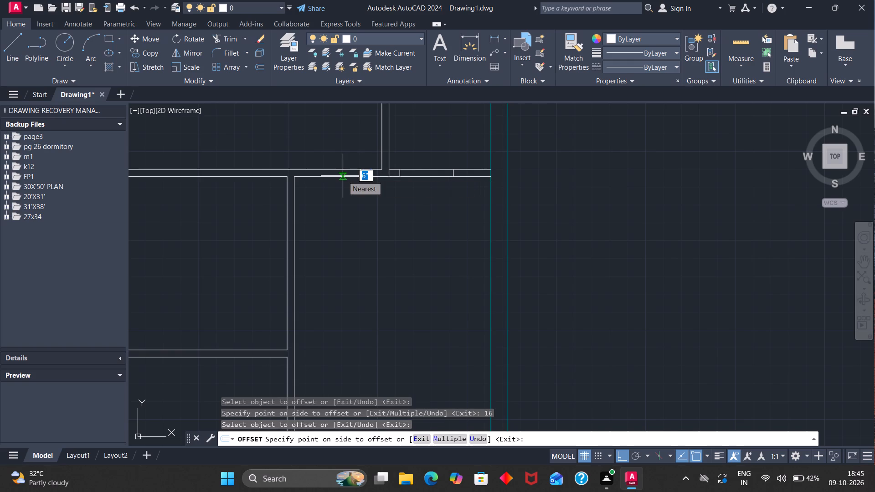
pyautogui.write("3'")
pyautogui.press('Return')
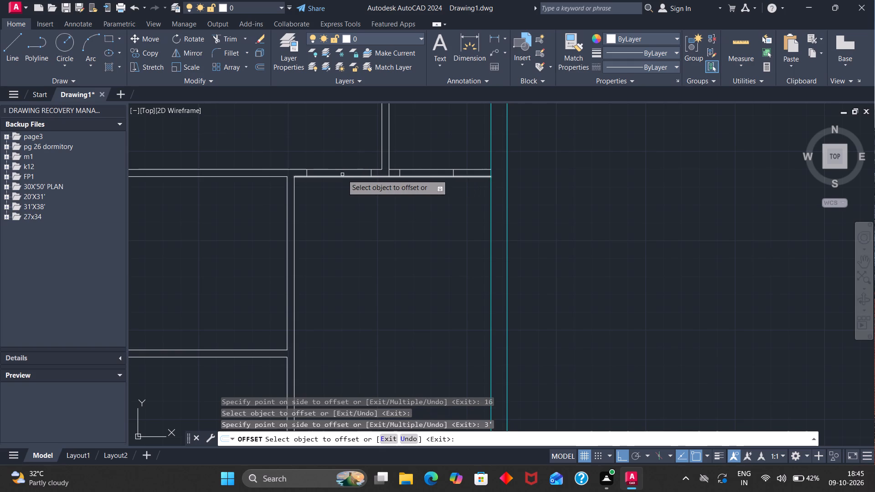
# Draw a short line across the long vertical partition, continuing the middle horizontal partition's upper face.
pyautogui.scroll(-1, 342, 174)
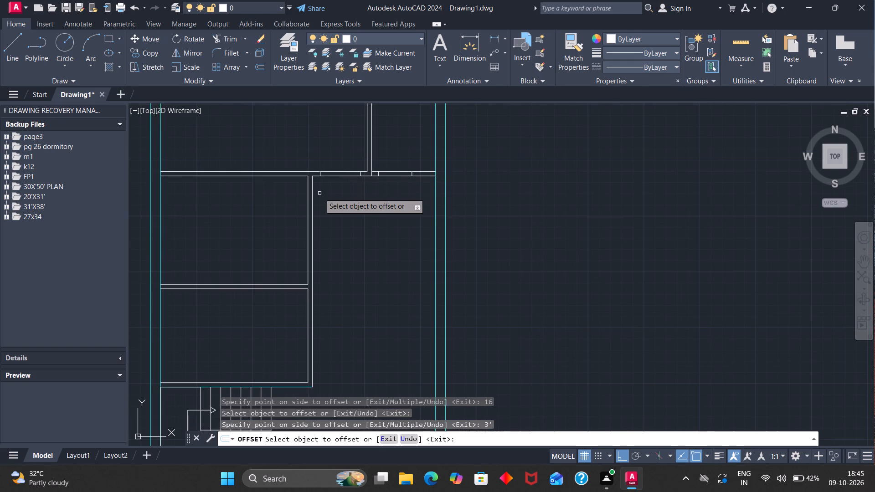
pyautogui.click(14, 48)
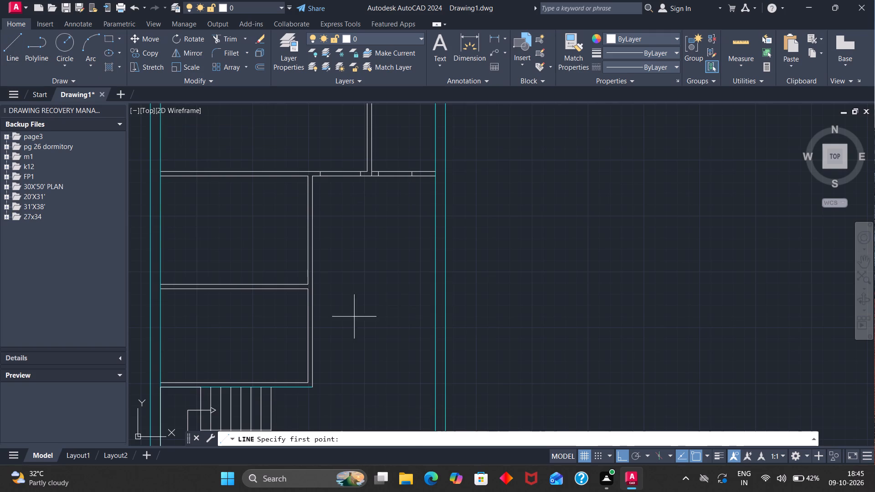
pyautogui.click(309, 284)
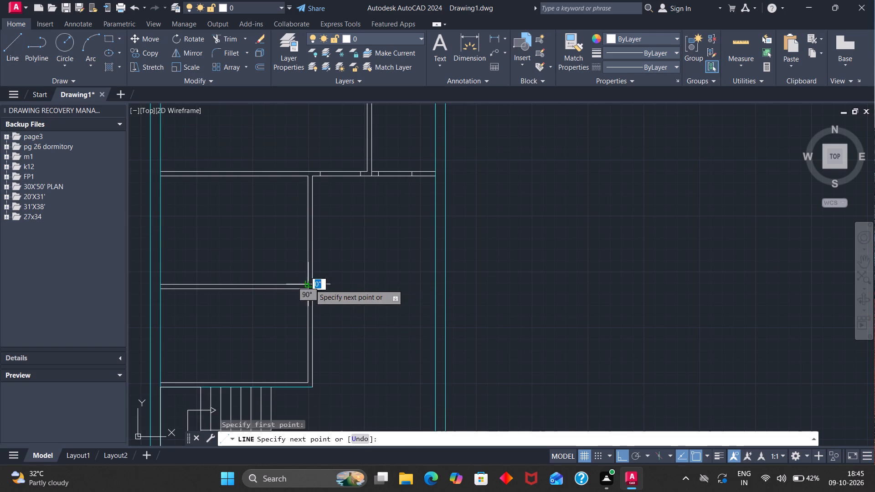
pyautogui.click(314, 284)
pyautogui.scroll(-2, 318, 284)
pyautogui.scroll(4, 319, 291)
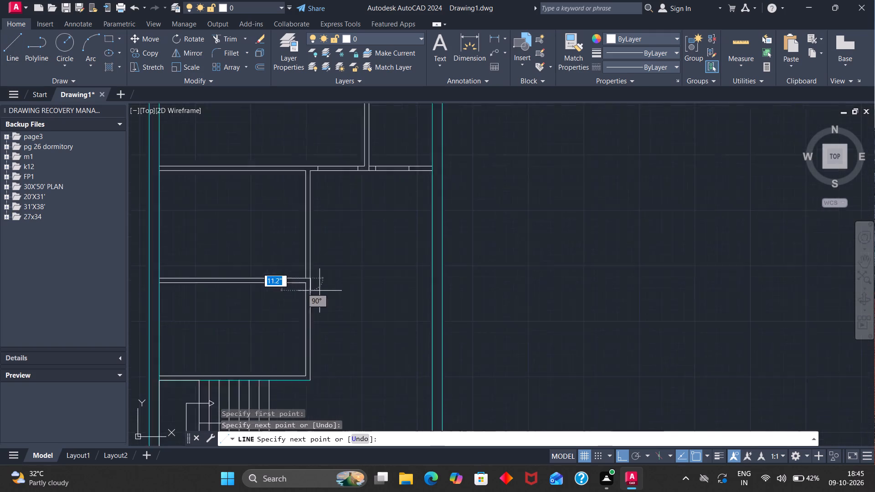
pyautogui.press('Escape')
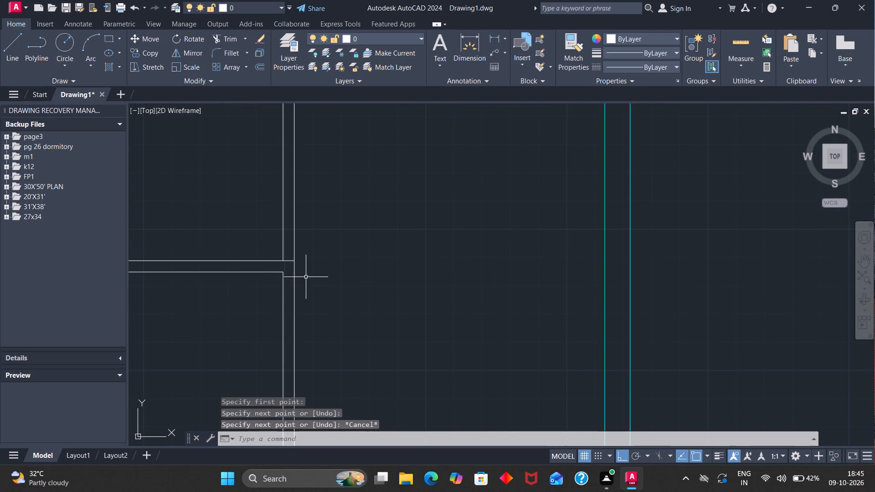
# Offset the short line across the long vertical partition 4" upward, and offset that copy a further 3' upward as door jambs.
pyautogui.press('o')
pyautogui.press('Return')
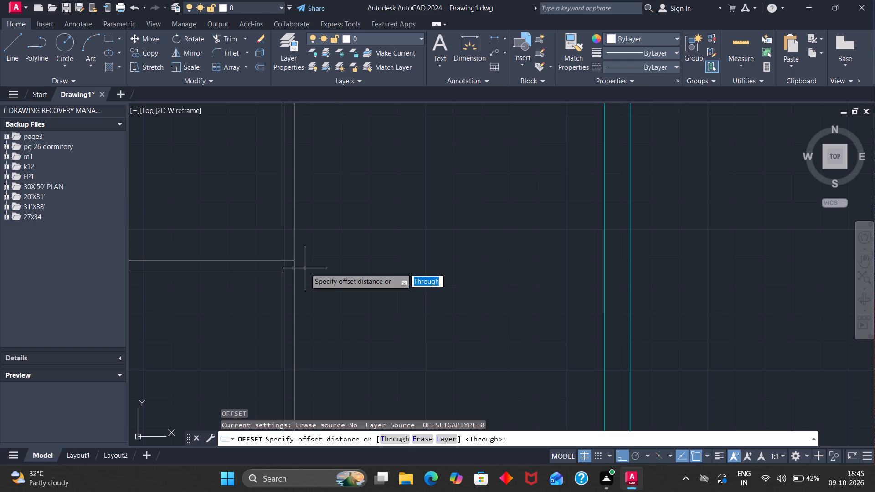
pyautogui.press('4')
pyautogui.press('Return')
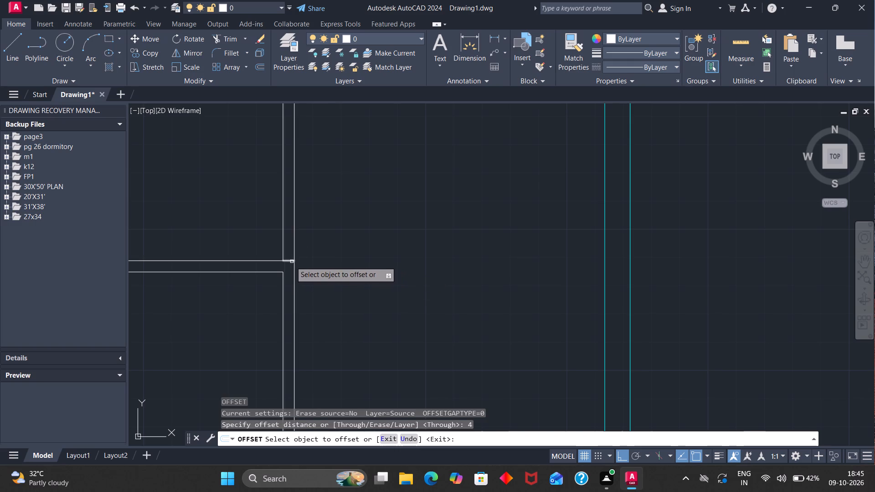
pyautogui.click(290, 261)
pyautogui.click(291, 242)
pyautogui.click(286, 250)
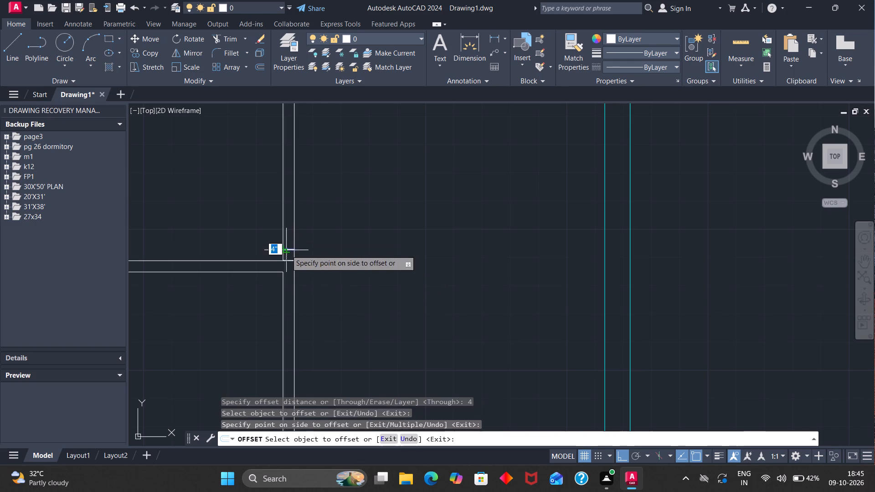
pyautogui.press('3')
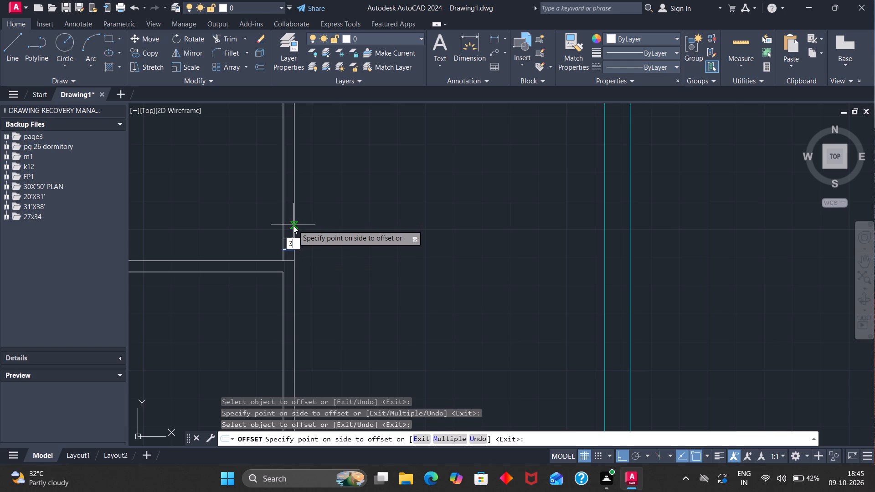
pyautogui.press("'")
pyautogui.press('Return')
pyautogui.scroll(-1, 293, 223)
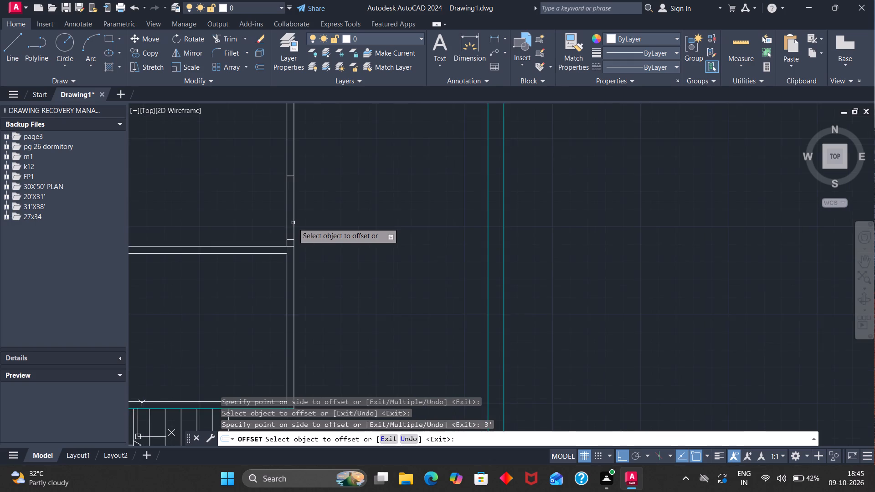
# Trim the leftover construction line at the middle partition junction and the wall lines between the jambs, opening a 3' doorway.
pyautogui.scroll(-2, 292, 224)
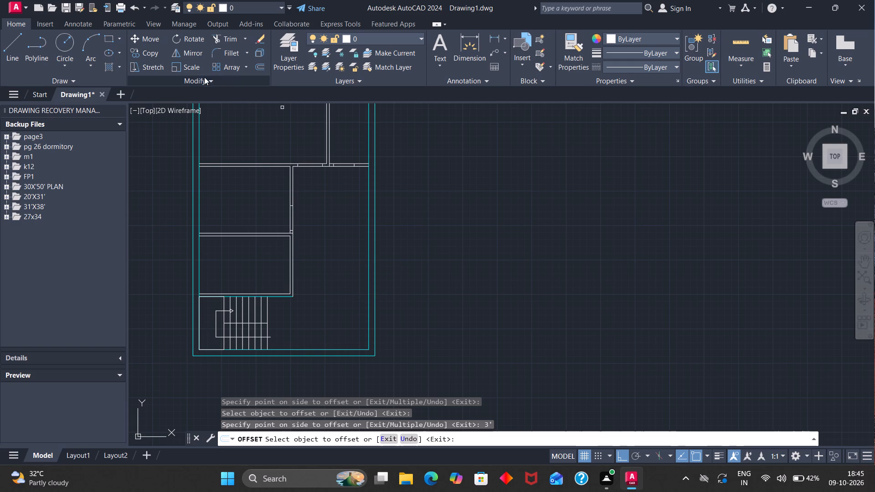
pyautogui.click(225, 40)
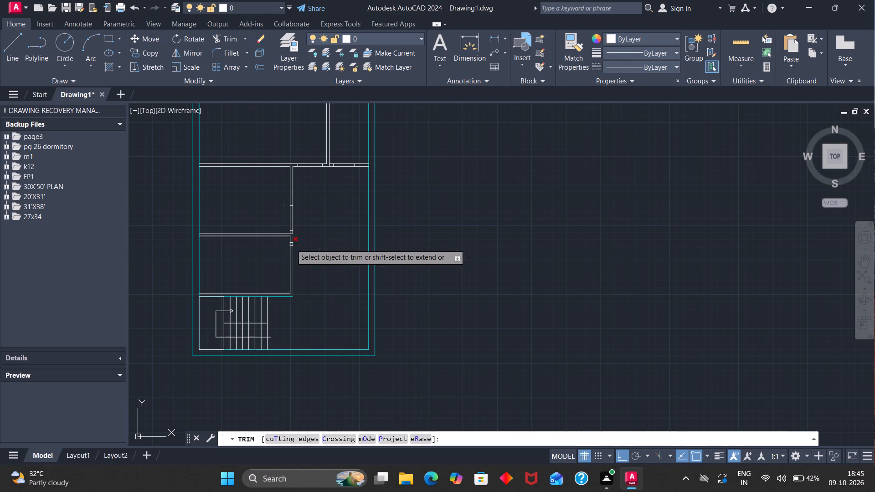
pyautogui.scroll(3, 291, 244)
pyautogui.click(289, 217)
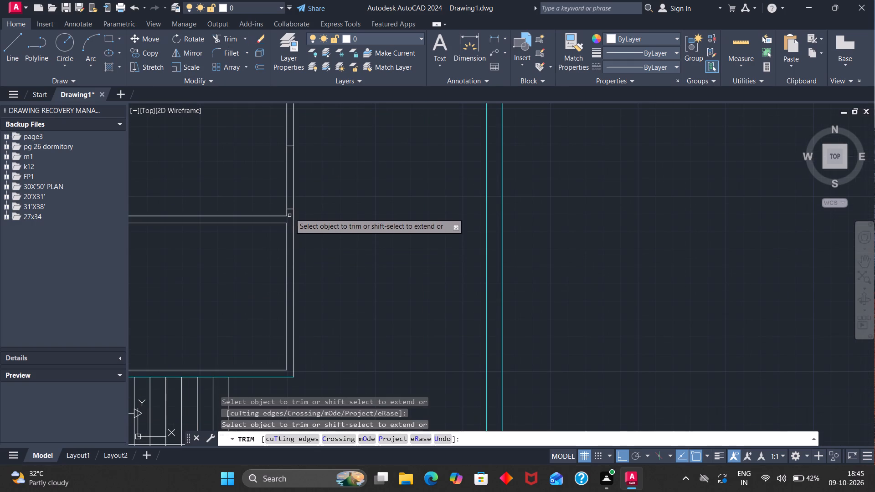
pyautogui.moveTo(273, 186); pyautogui.dragTo(308, 186)
# Trim the upper horizontal partition between its jamb pairs and remove the leftover cross line, opening the 3' and 2'6" doorways.
pyautogui.scroll(-3, 306, 182)
pyautogui.scroll(2, 306, 139)
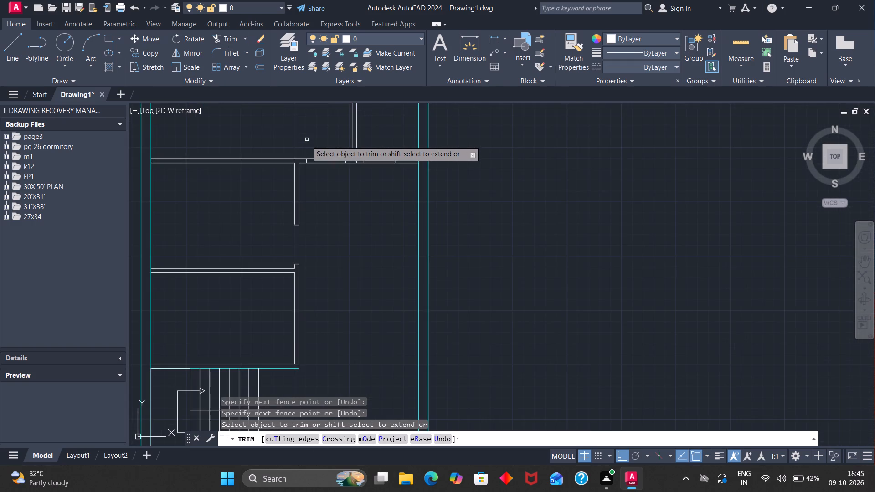
pyautogui.scroll(2, 309, 143)
pyautogui.moveTo(318, 151); pyautogui.dragTo(349, 262)
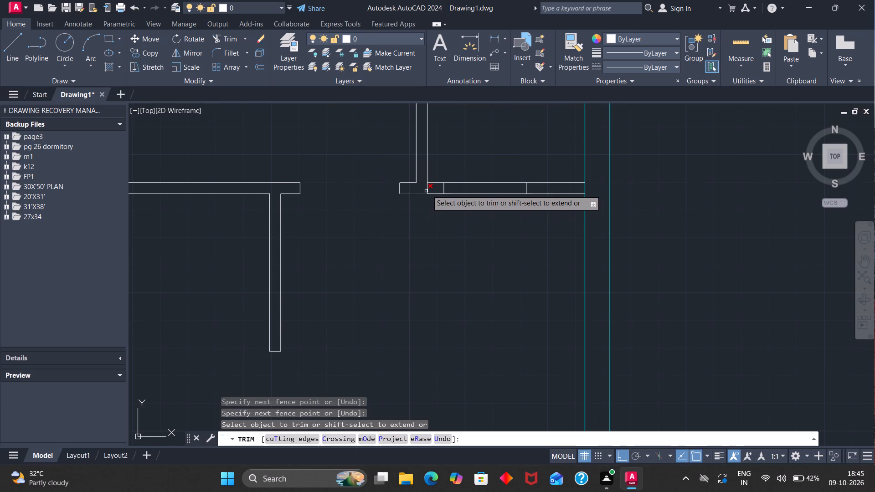
pyautogui.click(427, 190)
pyautogui.moveTo(484, 146); pyautogui.dragTo(503, 251)
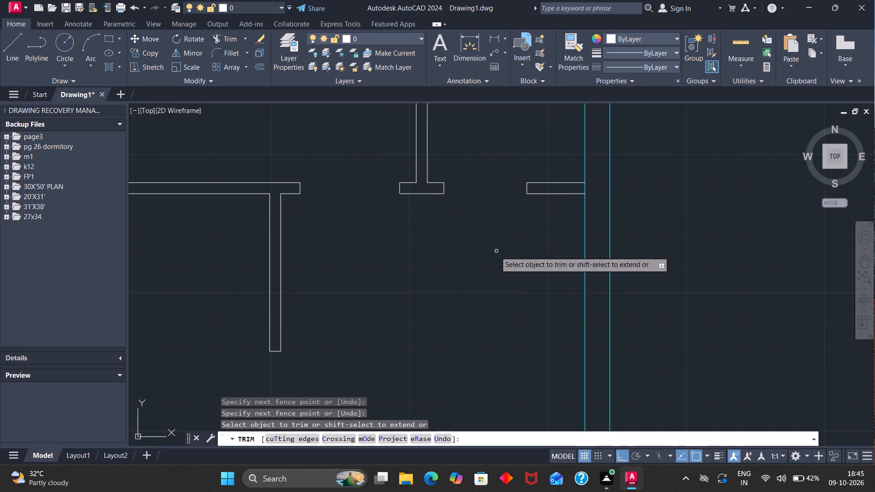
# Draw a rectangle 4' wide and about 1'-5" high from the bottom outer wall's inner face outward, to the right of the staircase.
pyautogui.scroll(-5, 495, 251)
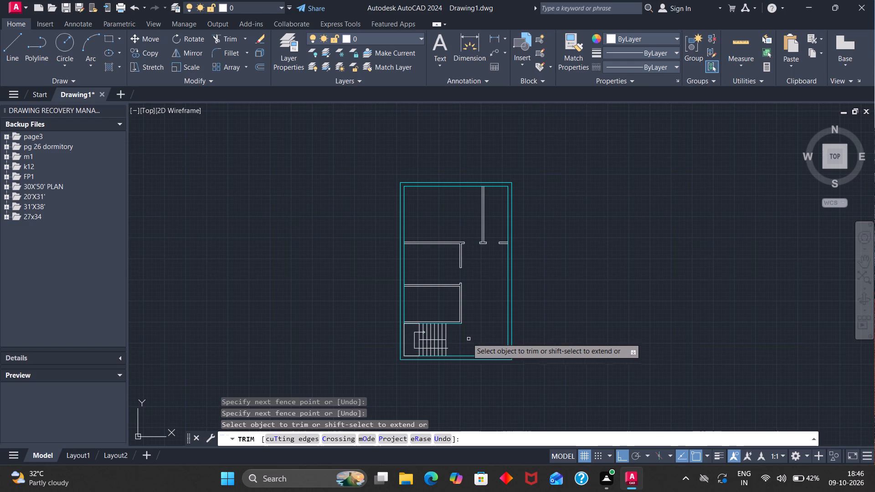
pyautogui.click(103, 36)
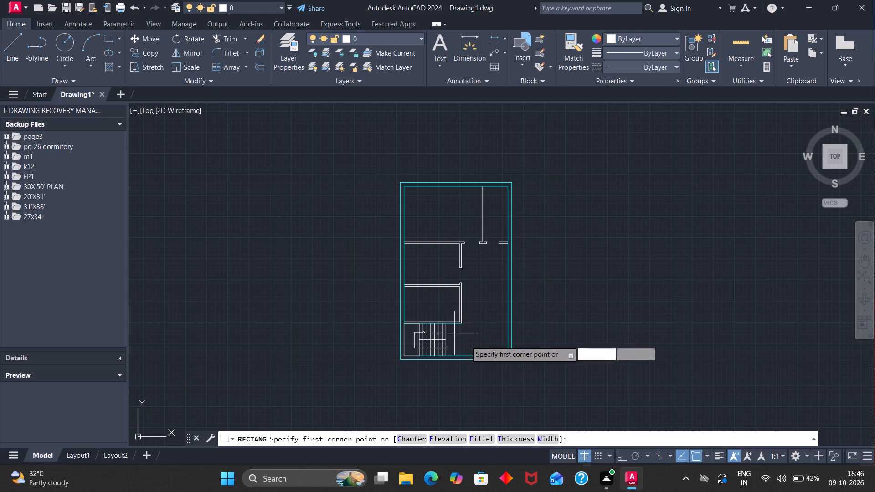
pyautogui.scroll(2, 476, 350)
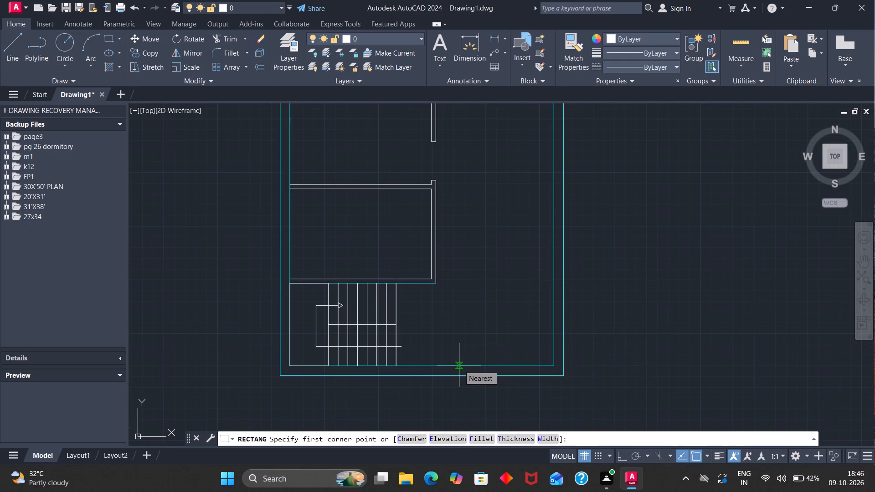
pyautogui.scroll(1, 460, 366)
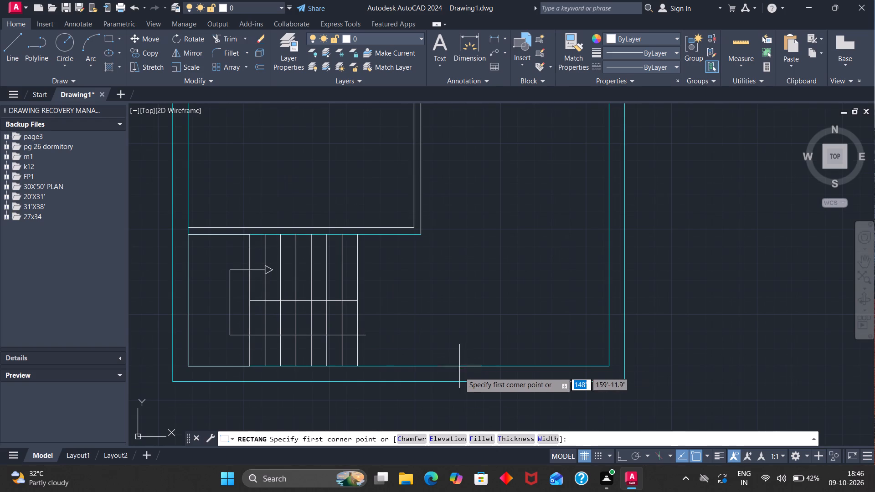
pyautogui.click(458, 366)
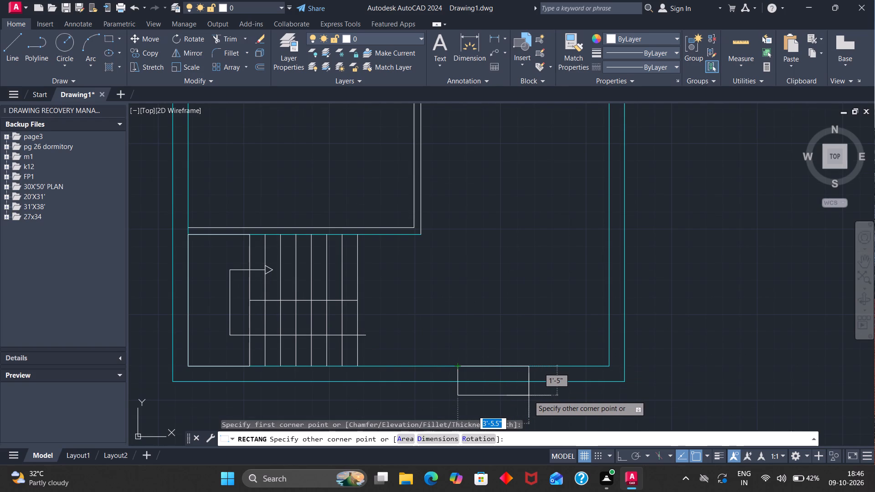
pyautogui.write("4'")
pyautogui.press('Return')
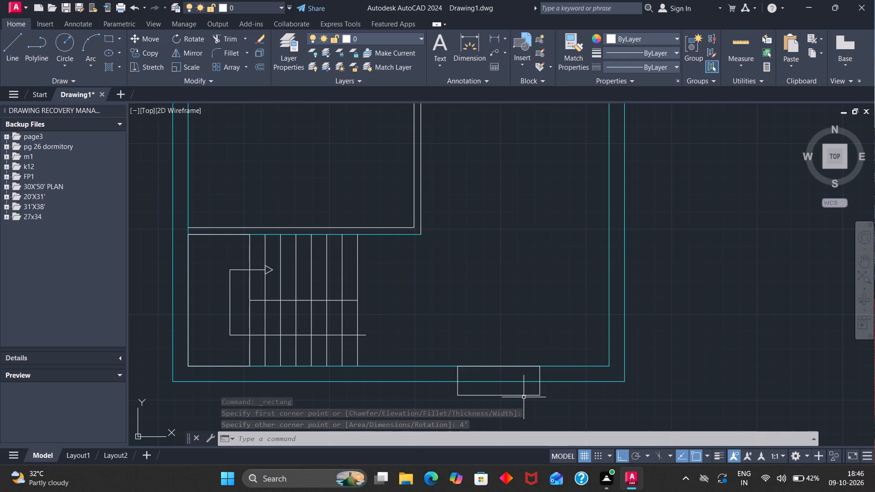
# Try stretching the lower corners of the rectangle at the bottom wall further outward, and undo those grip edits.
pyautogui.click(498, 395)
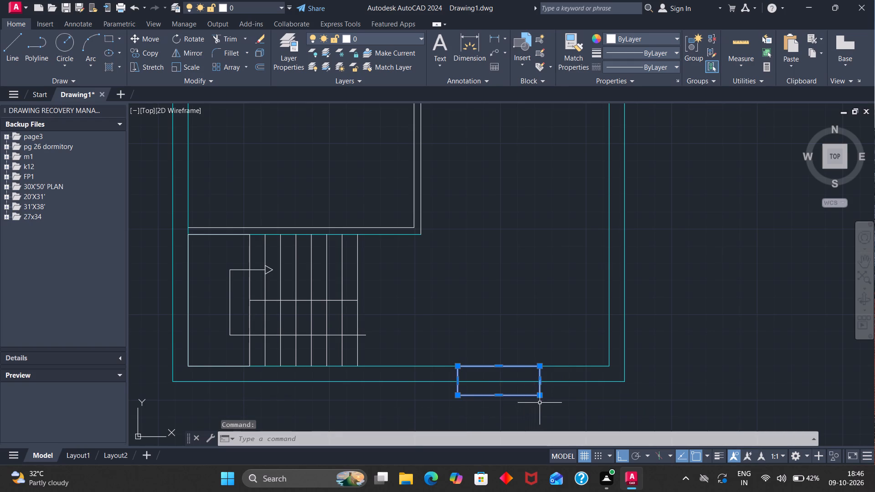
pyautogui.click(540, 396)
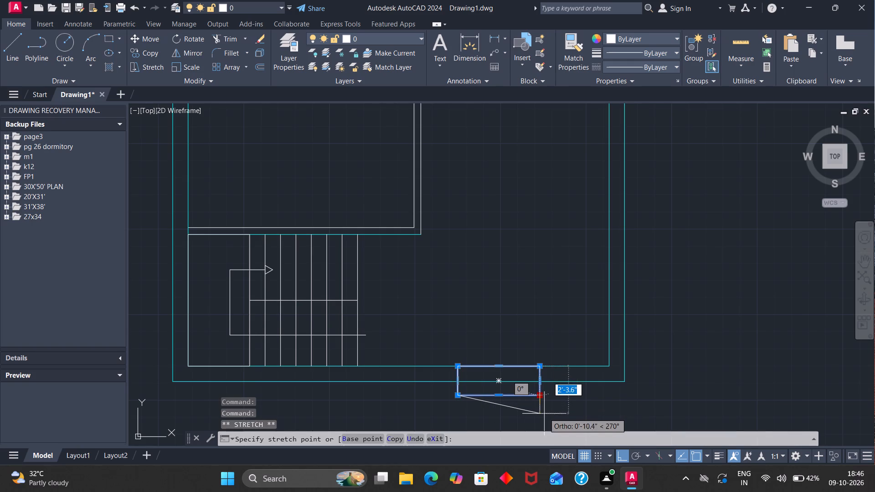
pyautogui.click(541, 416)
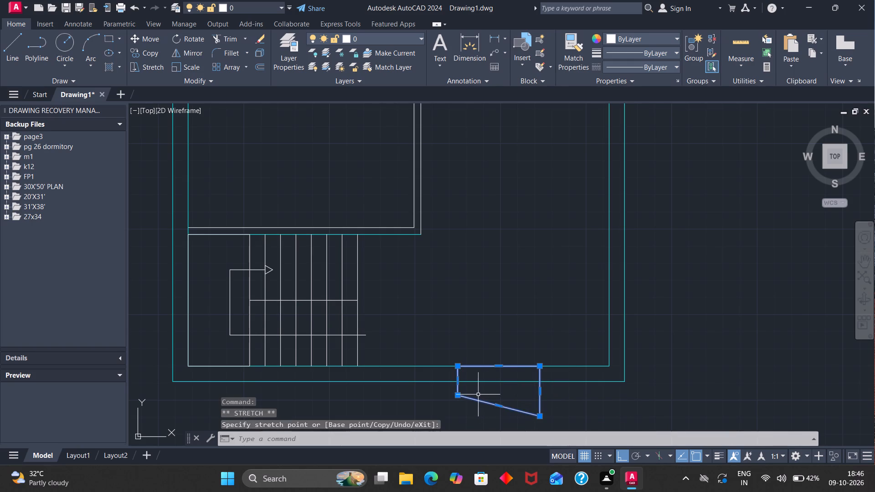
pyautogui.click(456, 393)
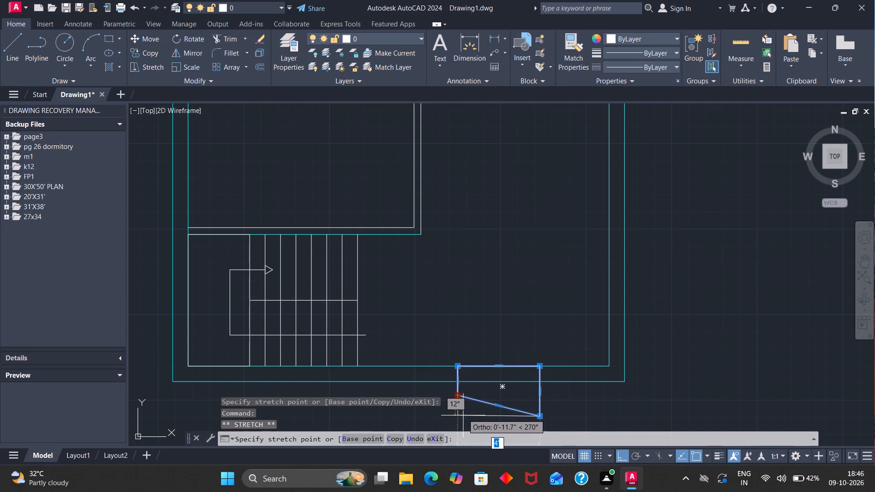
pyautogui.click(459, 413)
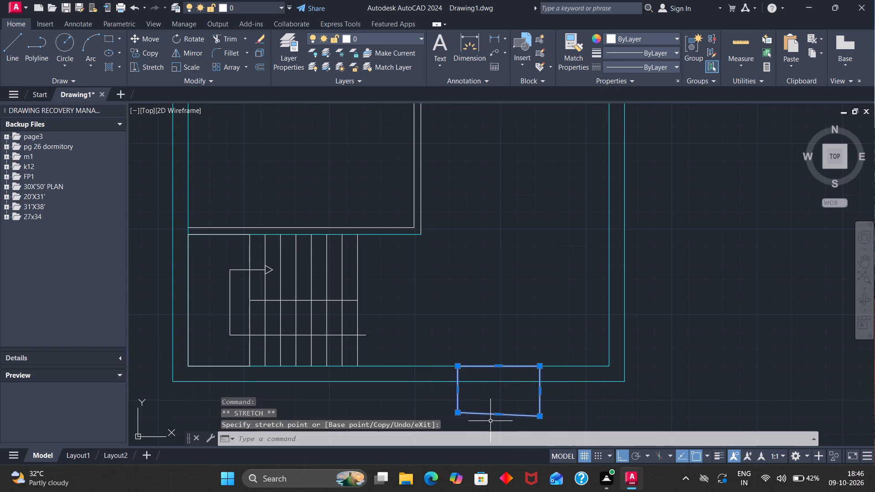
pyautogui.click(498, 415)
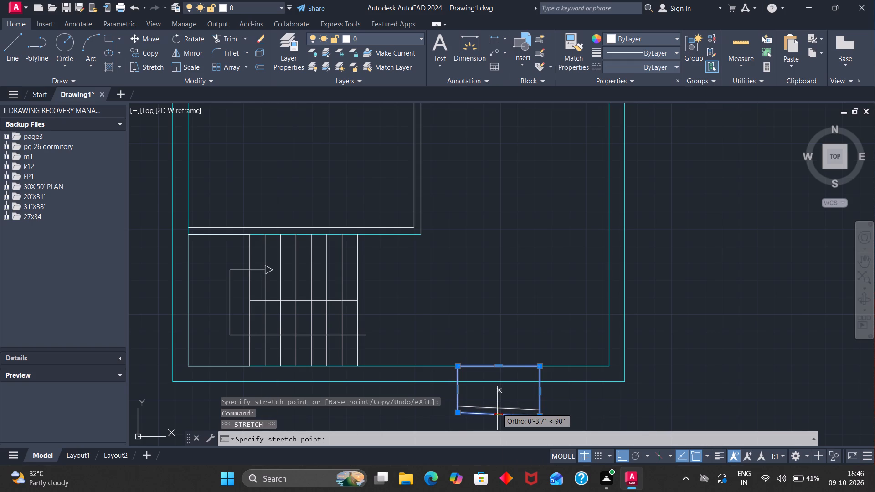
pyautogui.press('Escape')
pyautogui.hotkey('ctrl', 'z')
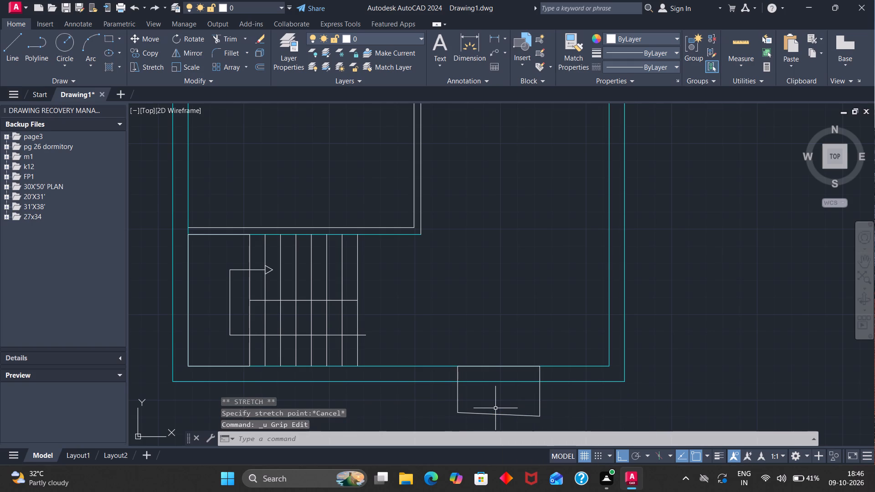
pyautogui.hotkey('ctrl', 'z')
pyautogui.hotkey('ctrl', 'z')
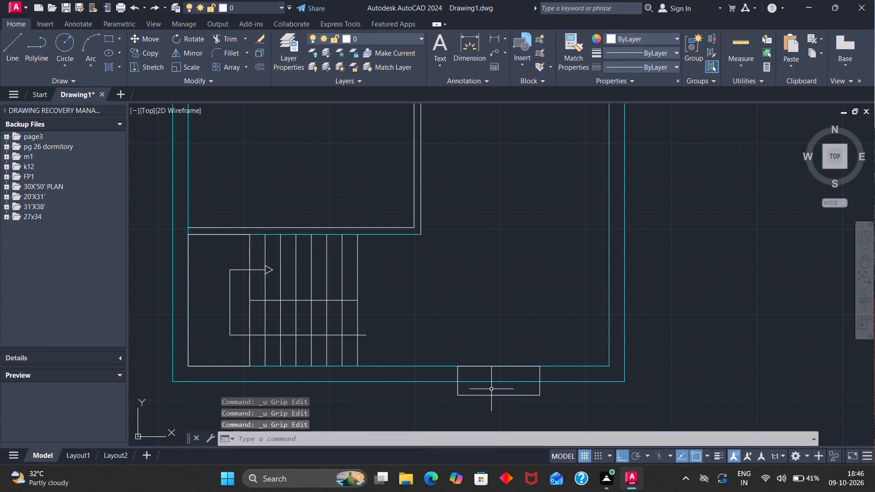
# Move the rectangle about 4" upward so that it straddles both lines of the bottom outer wall.
pyautogui.click(499, 395)
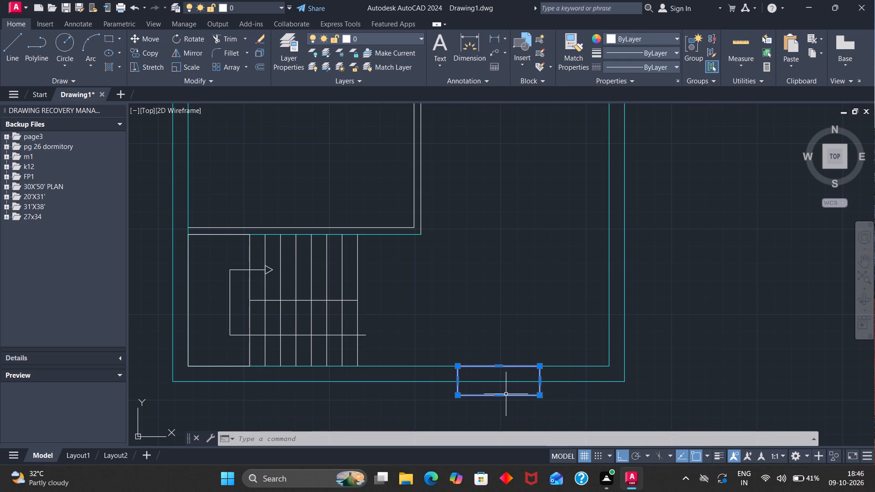
pyautogui.press('m')
pyautogui.press('Return')
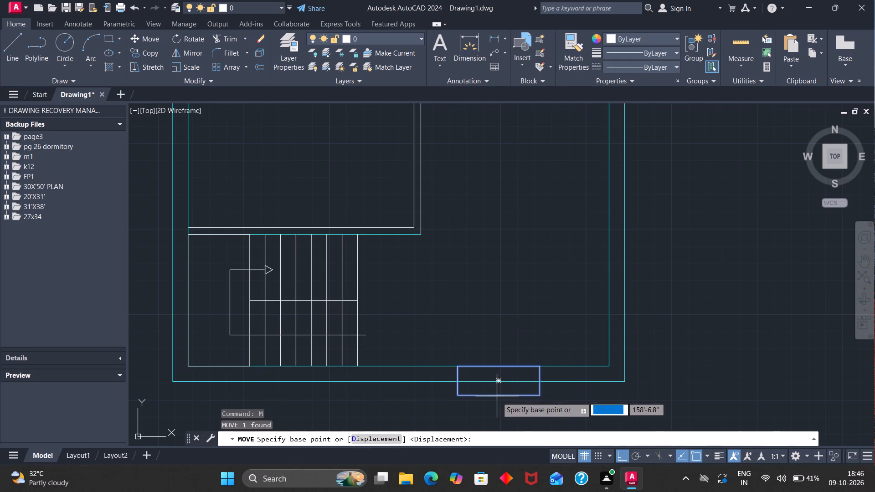
pyautogui.click(497, 397)
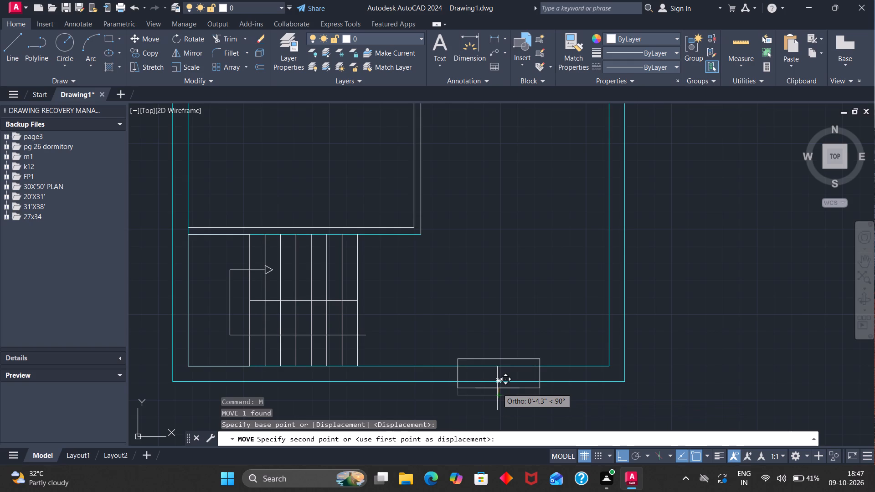
pyautogui.click(497, 388)
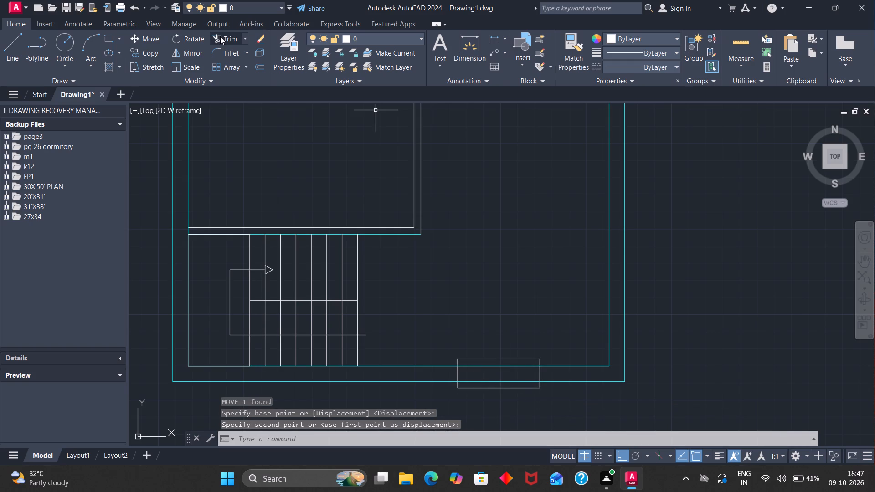
# Trim both lines of the bottom outer wall inside the rectangle to open the 4' entrance.
pyautogui.click(220, 36)
pyautogui.click(483, 367)
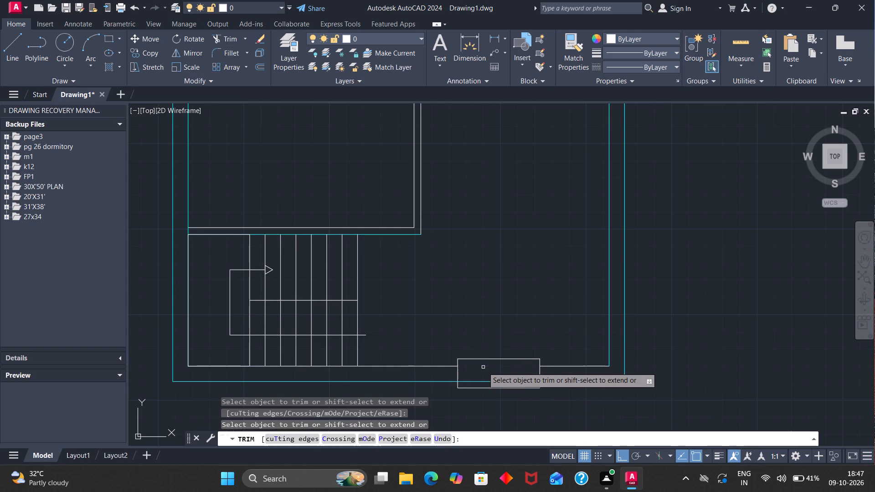
pyautogui.click(487, 381)
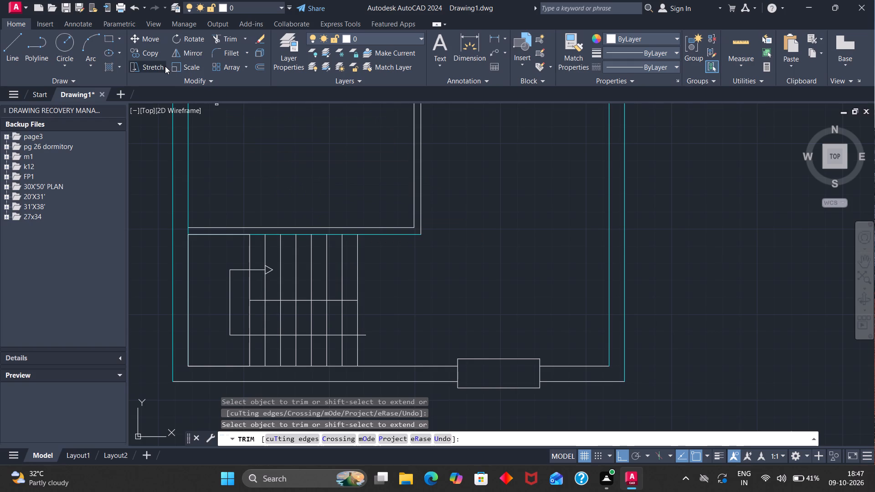
pyautogui.press('Escape')
# Move the rectangle back down so its upper right corner meets the end of the wall's inner line.
pyautogui.press('m')
pyautogui.press('Return')
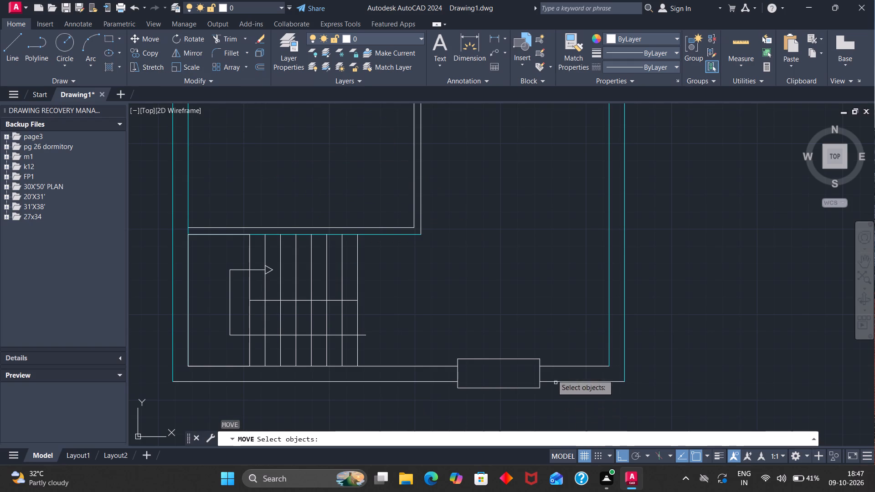
pyautogui.click(538, 358)
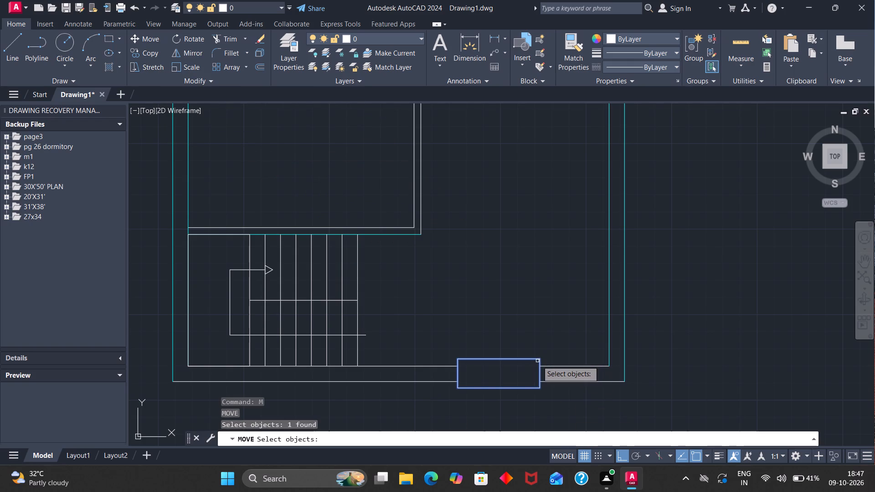
pyautogui.press('Return')
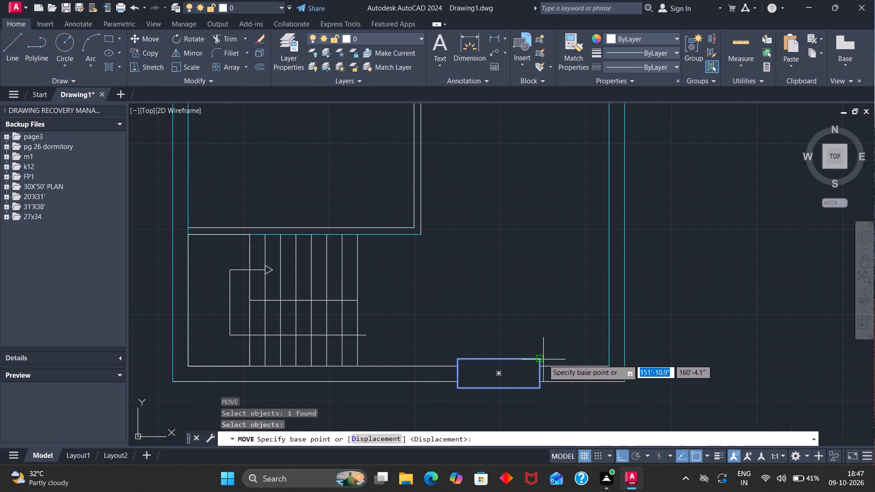
pyautogui.click(541, 359)
pyautogui.click(542, 369)
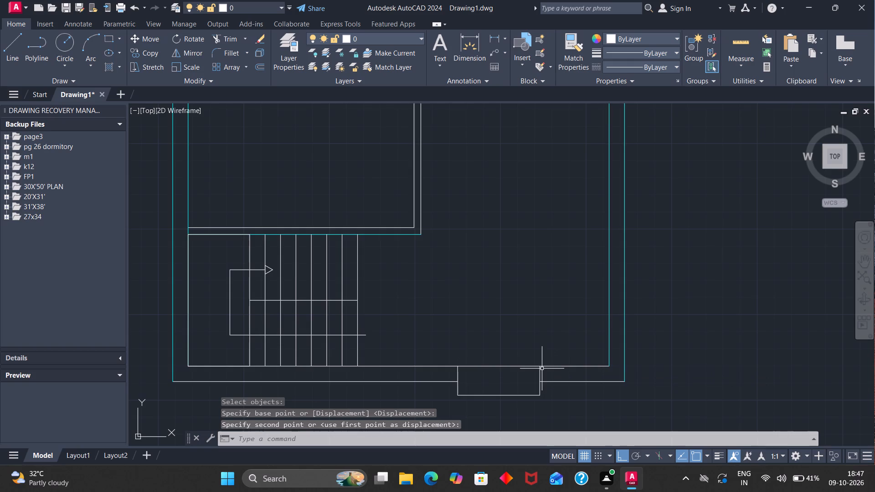
# Draw a horizontal line across the rectangle, joining the trimmed ends of the wall's outer line.
pyautogui.scroll(-1, 542, 369)
pyautogui.scroll(1, 270, 234)
pyautogui.click(0, 46)
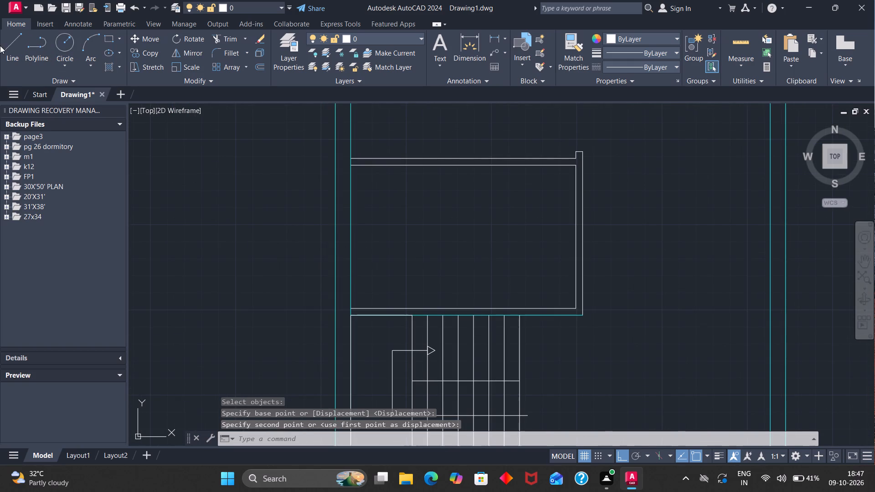
pyautogui.click(10, 46)
pyautogui.scroll(-3, 495, 286)
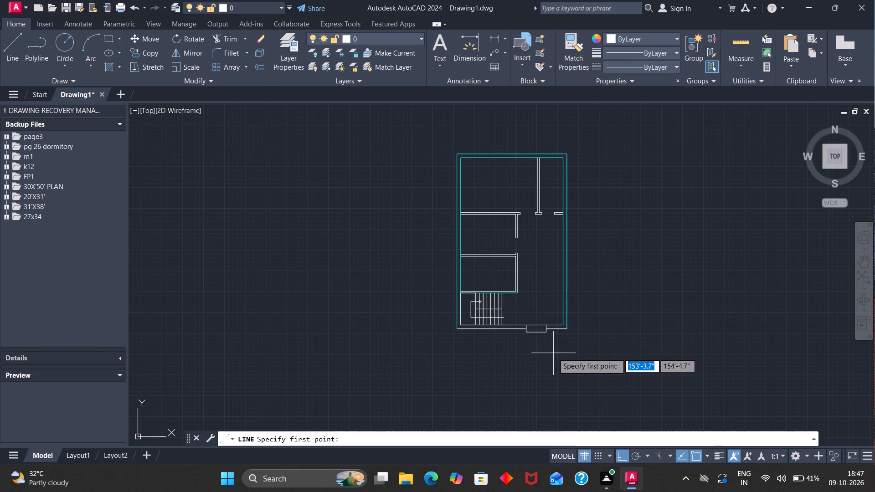
pyautogui.scroll(4, 550, 348)
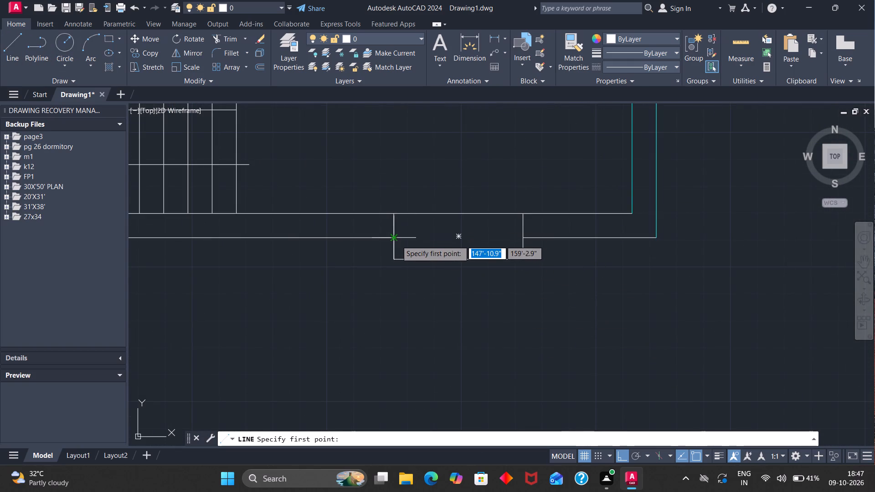
pyautogui.click(395, 238)
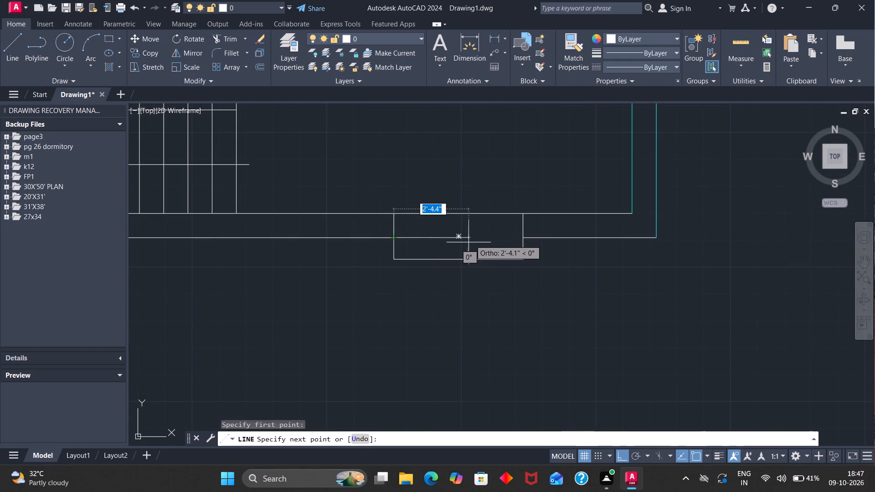
pyautogui.click(523, 237)
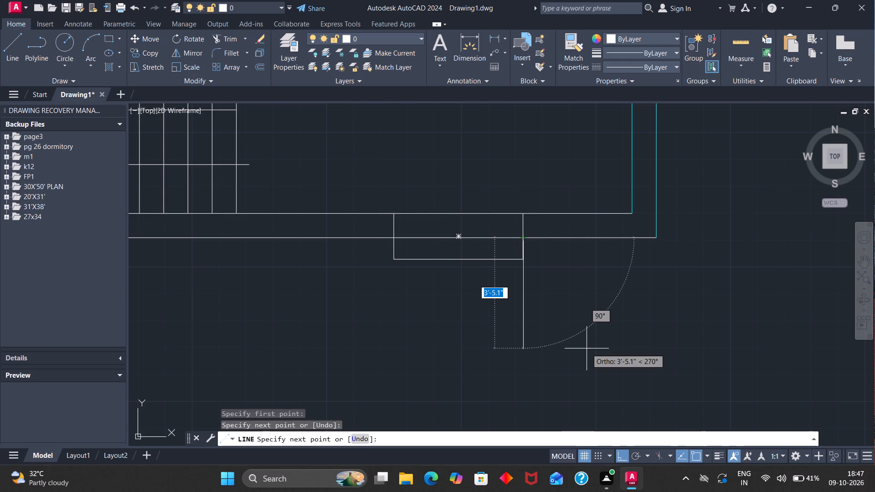
pyautogui.press('Escape')
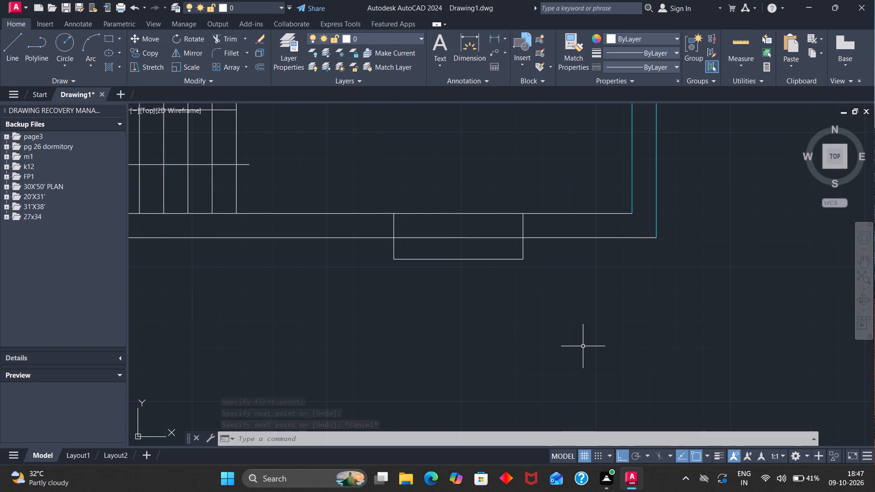
# Group the entrance rectangle and the horizontal line across it.
pyautogui.click(465, 238)
pyautogui.click(466, 213)
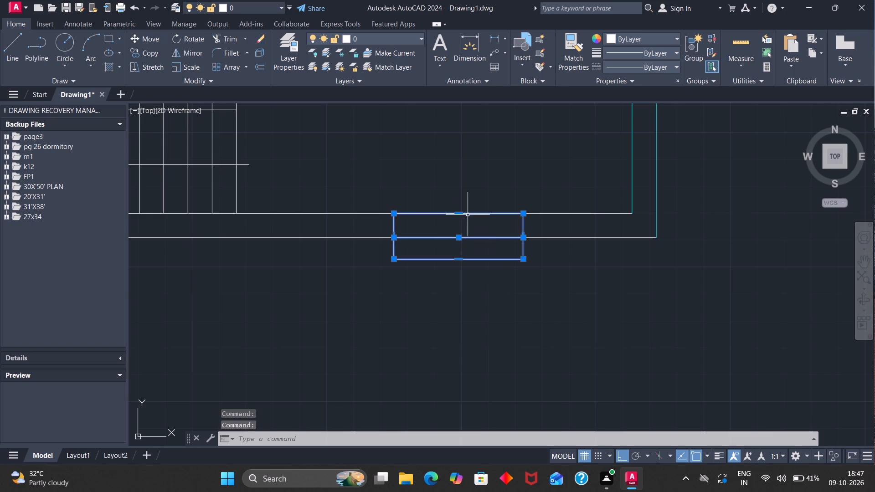
pyautogui.press('g')
pyautogui.press('Return')
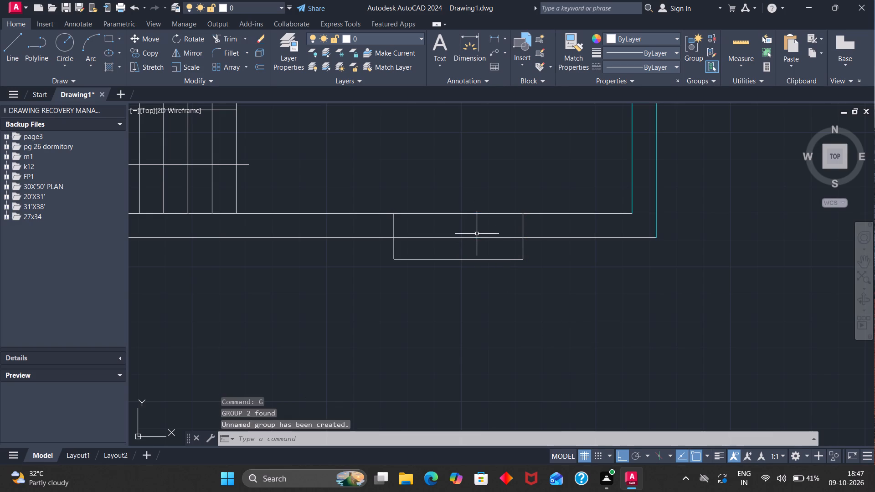
# Move the grouped entrance steps downward so their top edge sits at the outer face of the bottom wall.
pyautogui.press('m')
pyautogui.press('Return')
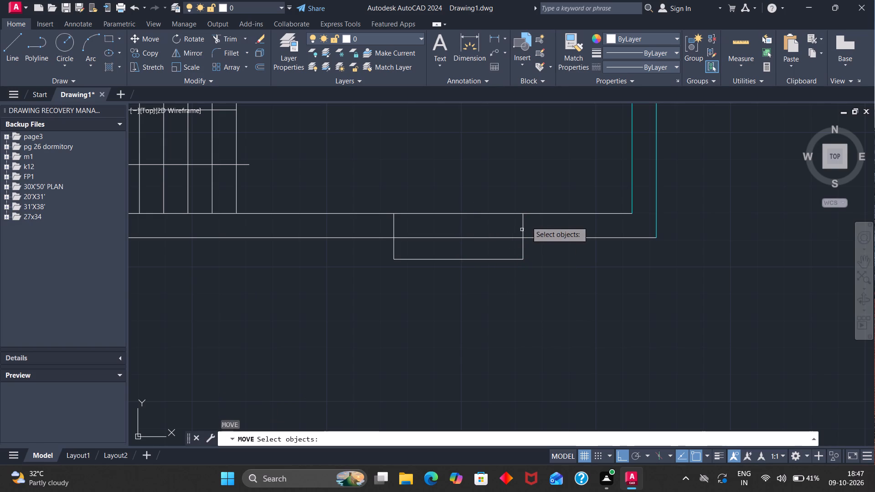
pyautogui.click(522, 221)
pyautogui.press('Return')
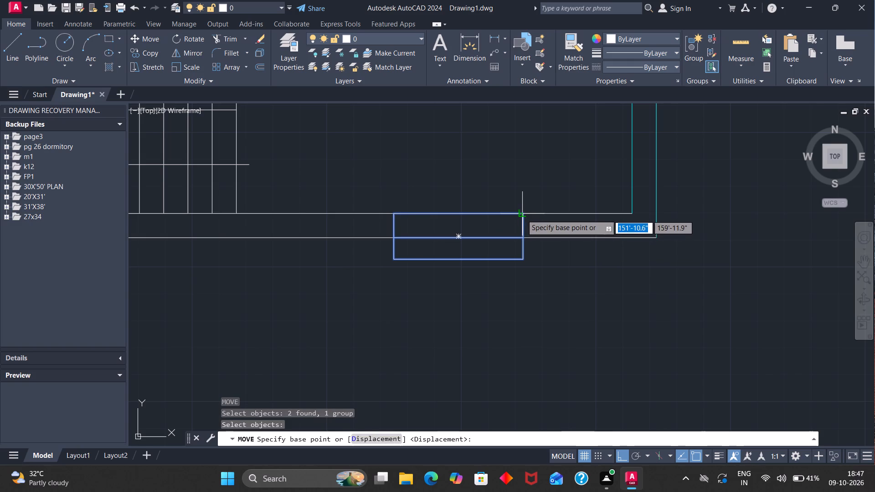
pyautogui.click(522, 215)
pyautogui.click(522, 234)
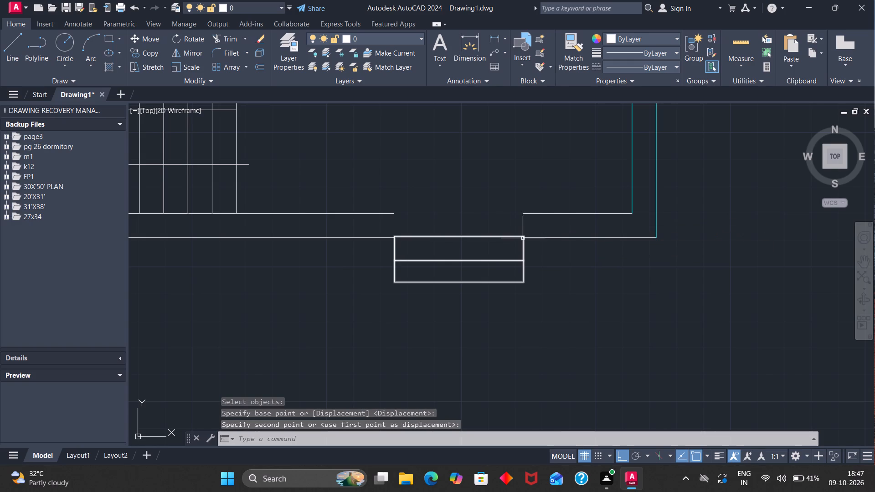
# Draw vertical jamb lines between the inner and outer wall lines at both ends of the entrance opening.
pyautogui.click(10, 51)
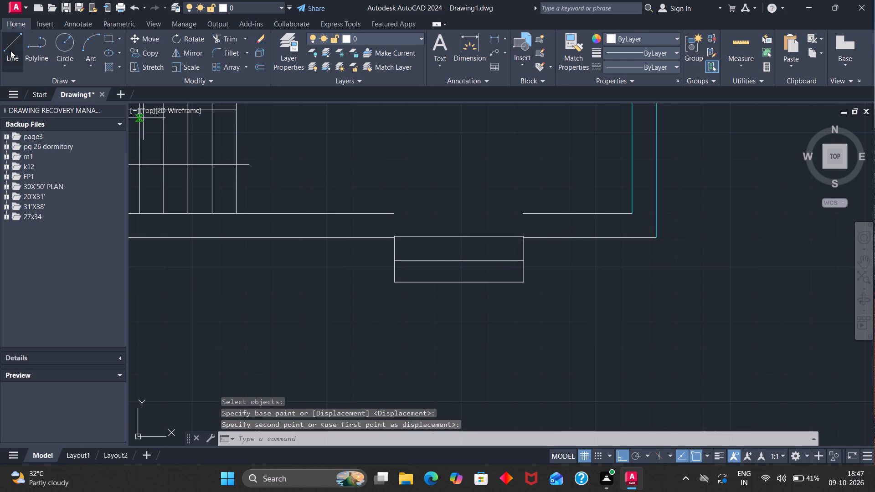
pyautogui.click(391, 216)
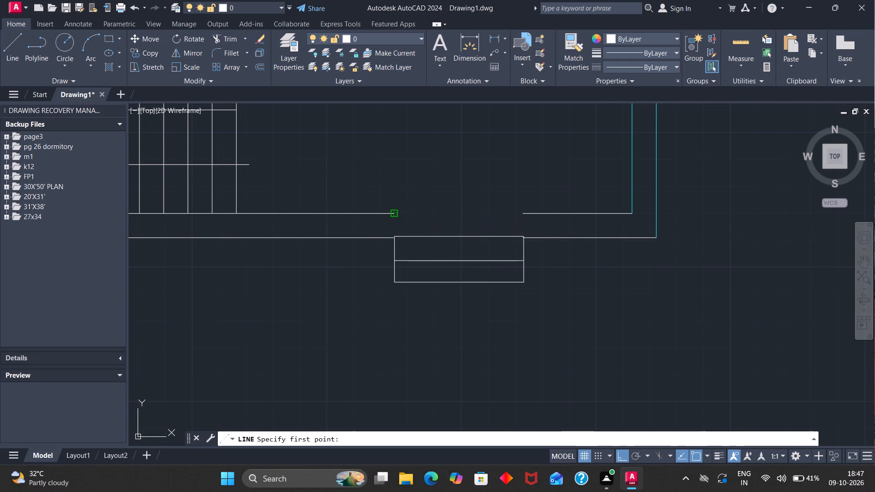
pyautogui.click(396, 241)
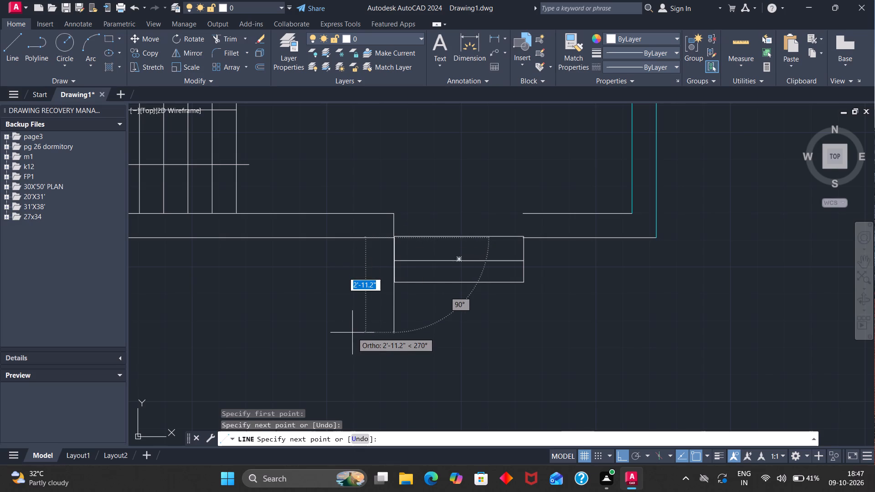
pyautogui.press('Escape')
pyautogui.scroll(-1, 352, 333)
pyautogui.press('space')
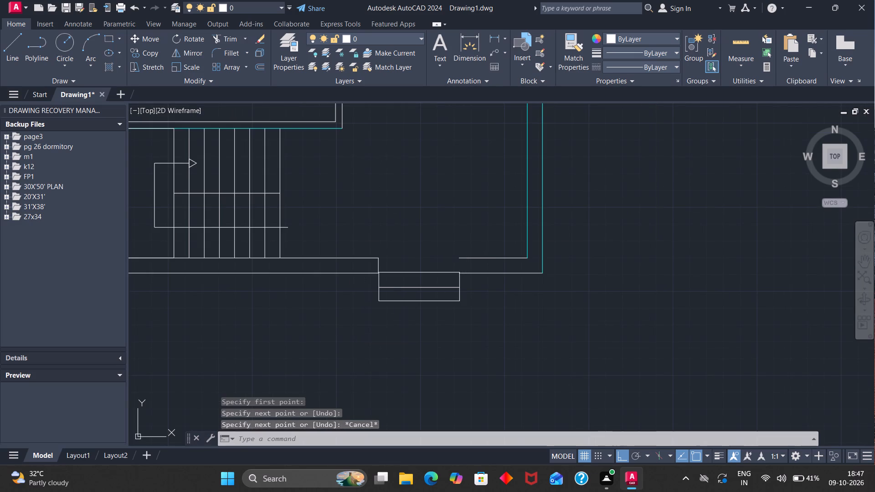
pyautogui.click(461, 259)
pyautogui.click(461, 274)
pyautogui.press('space')
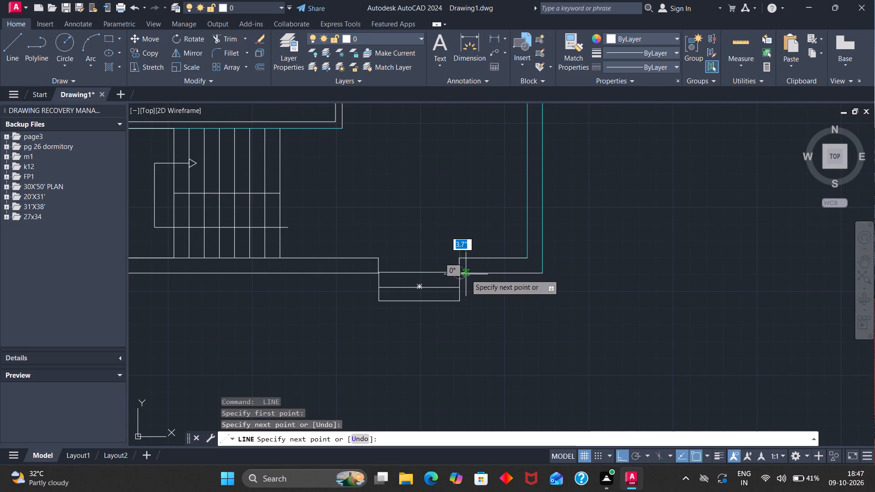
pyautogui.scroll(-2, 480, 313)
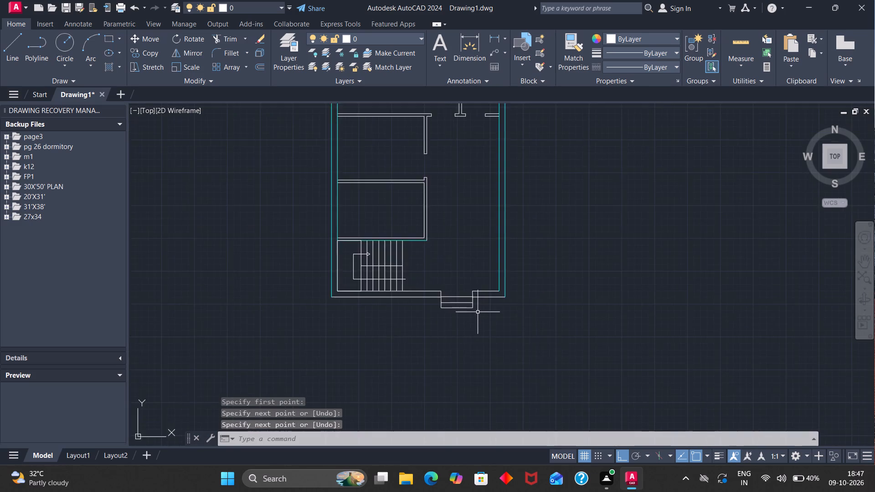
# Assign the upper and middle partition lines and the bottom outer wall lines on both sides of the entrance to the wall layer.
pyautogui.scroll(-1, 478, 312)
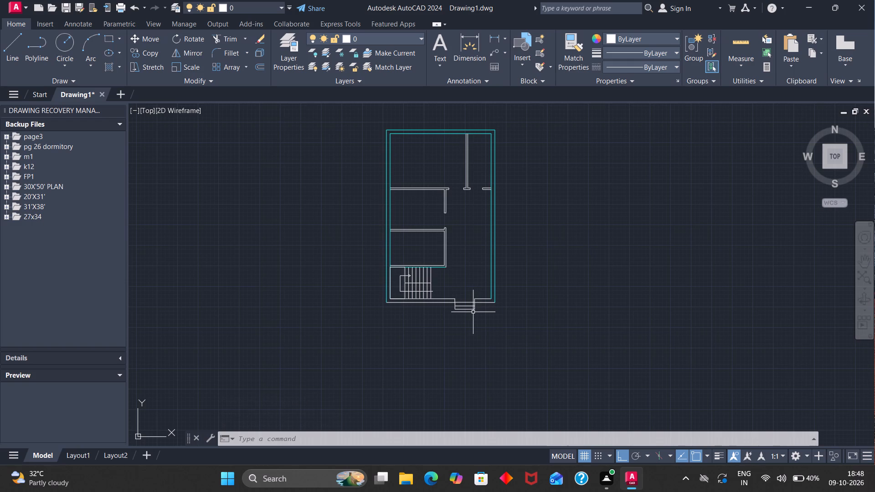
pyautogui.scroll(-2, 473, 312)
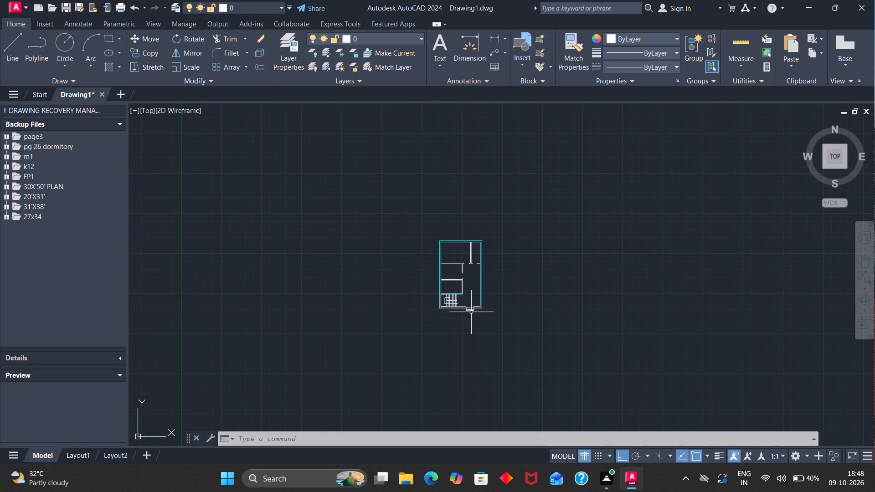
pyautogui.scroll(4, 462, 294)
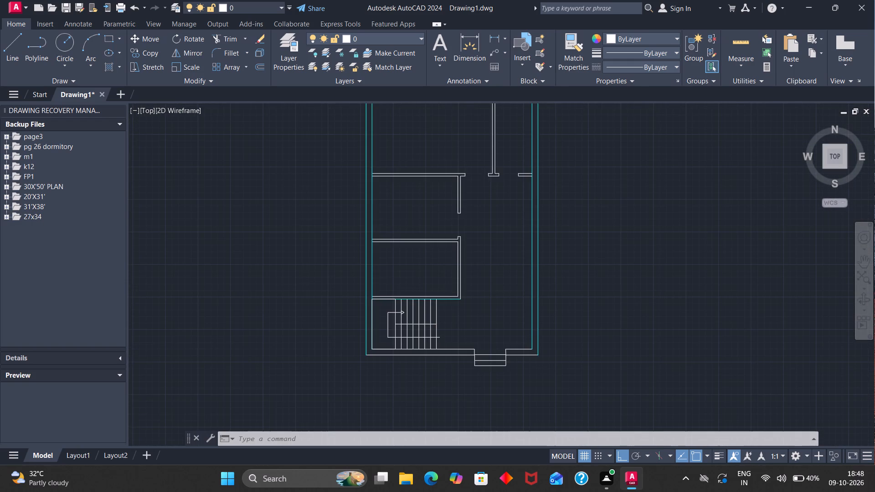
pyautogui.scroll(-1, 462, 292)
pyautogui.moveTo(403, 117); pyautogui.dragTo(402, 172)
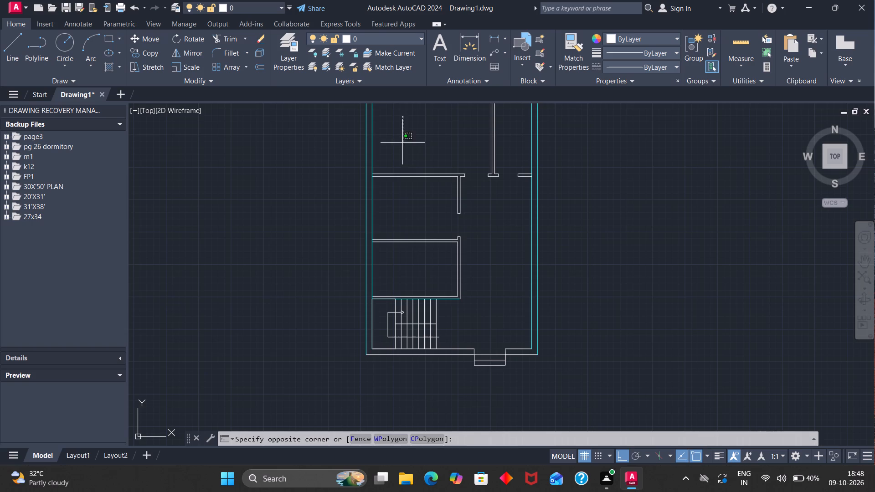
pyautogui.moveTo(402, 172); pyautogui.dragTo(403, 241)
pyautogui.moveTo(417, 263); pyautogui.dragTo(516, 153)
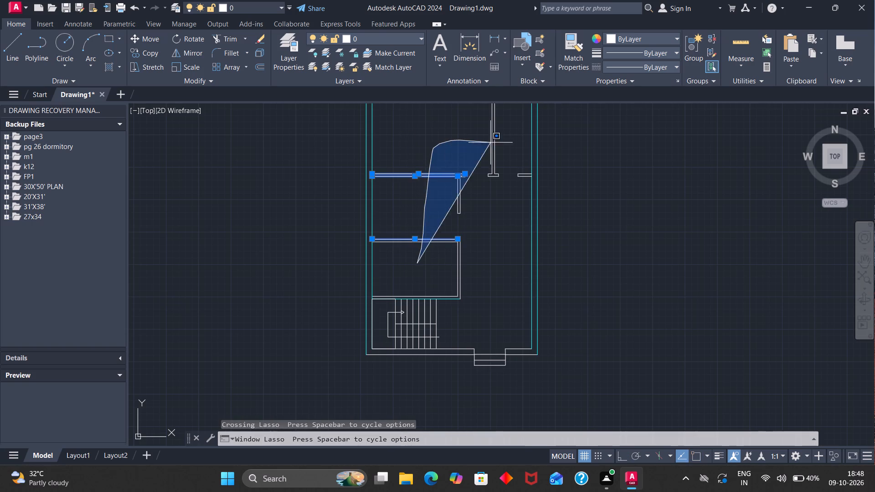
pyautogui.moveTo(516, 153); pyautogui.dragTo(540, 188)
pyautogui.moveTo(527, 136); pyautogui.dragTo(448, 147)
pyautogui.scroll(-3, 448, 151)
pyautogui.scroll(4, 486, 214)
pyautogui.scroll(-2, 395, 202)
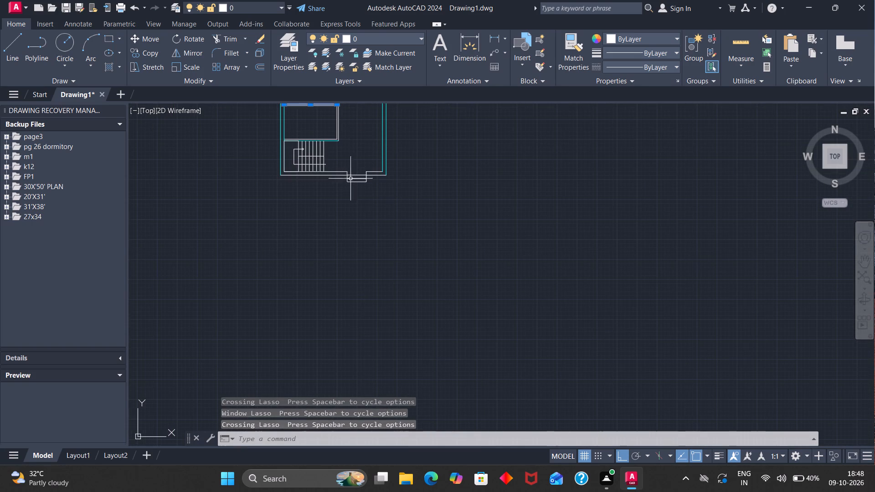
pyautogui.moveTo(341, 156); pyautogui.dragTo(333, 215)
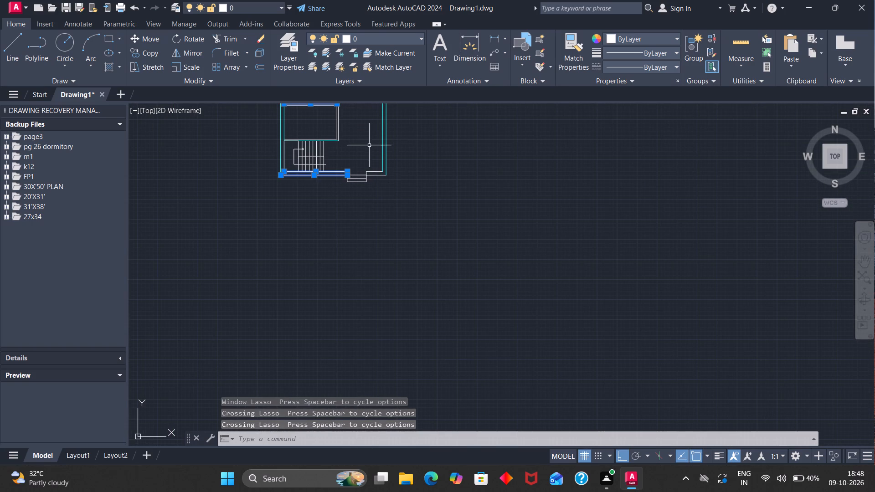
pyautogui.moveTo(369, 146); pyautogui.dragTo(386, 201)
pyautogui.moveTo(384, 196); pyautogui.dragTo(375, 137)
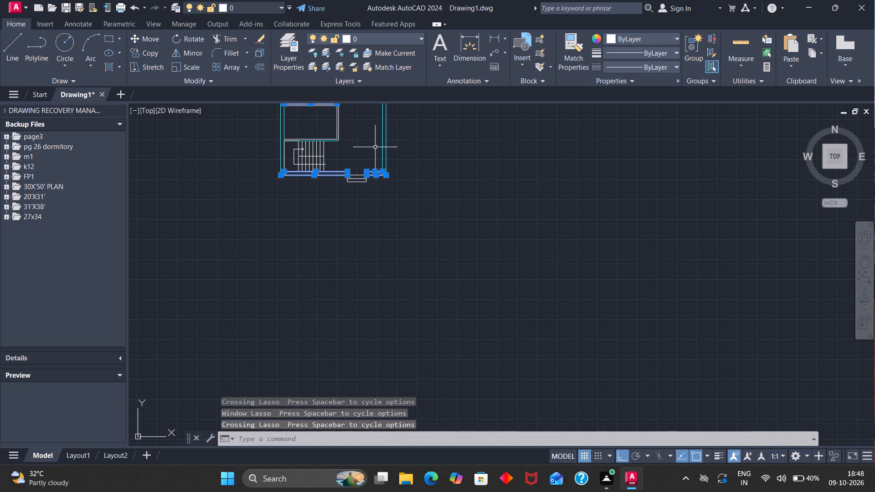
pyautogui.click(422, 36)
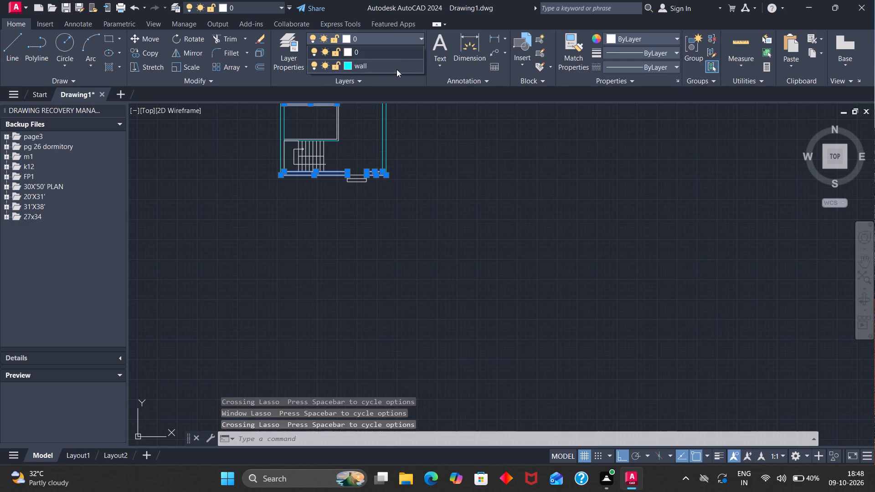
pyautogui.click(349, 68)
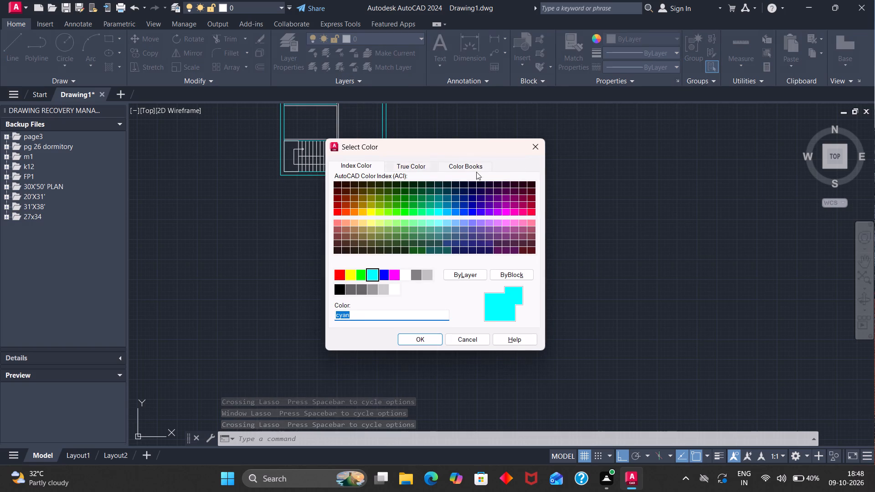
pyautogui.click(532, 144)
# Add the vertical partition lines of the room above the staircase to the selection and assign them to the cyan wall layer.
pyautogui.moveTo(360, 125); pyautogui.dragTo(311, 129)
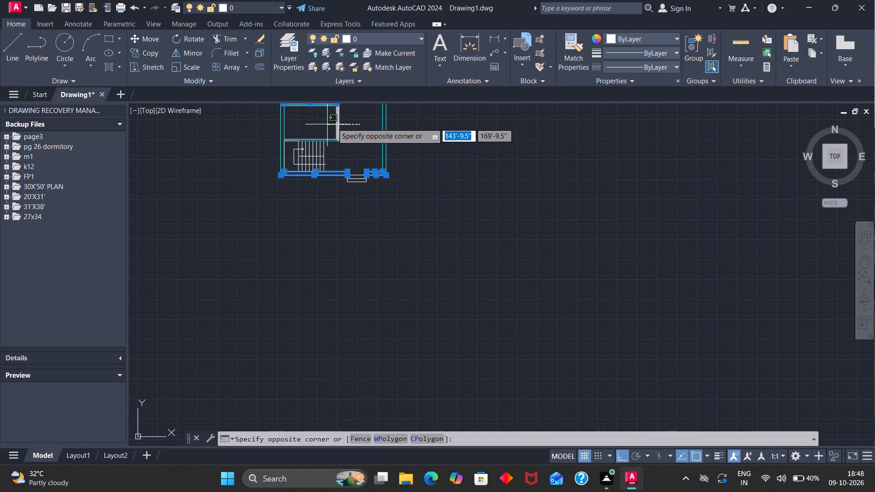
pyautogui.scroll(-1, 340, 123)
pyautogui.scroll(2, 340, 123)
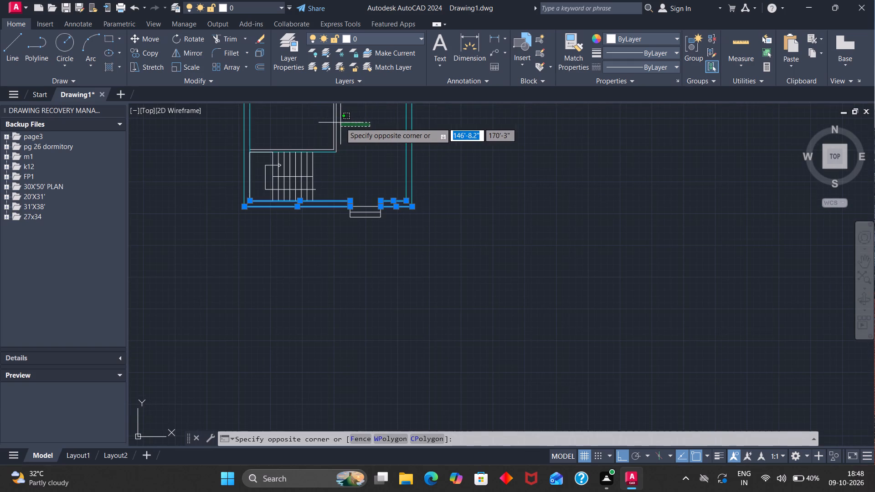
pyautogui.moveTo(340, 123); pyautogui.dragTo(310, 127)
pyautogui.moveTo(327, 130); pyautogui.dragTo(363, 130)
pyautogui.moveTo(355, 127); pyautogui.dragTo(309, 138)
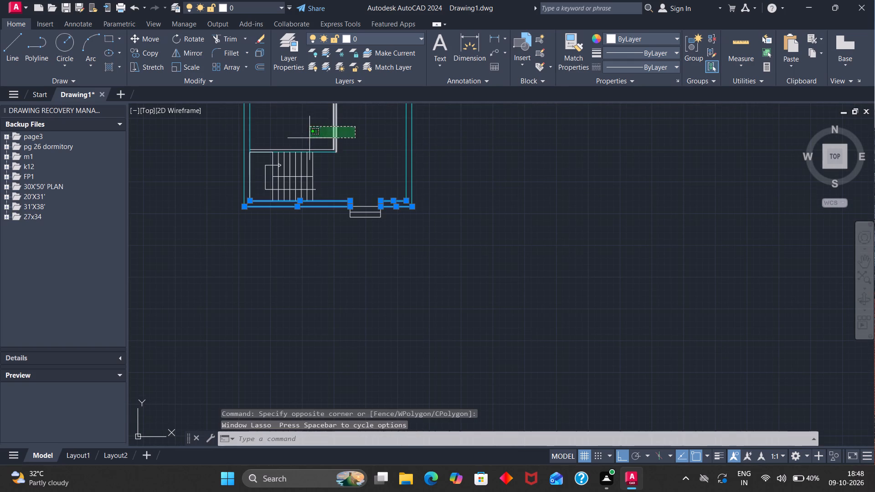
pyautogui.click(423, 38)
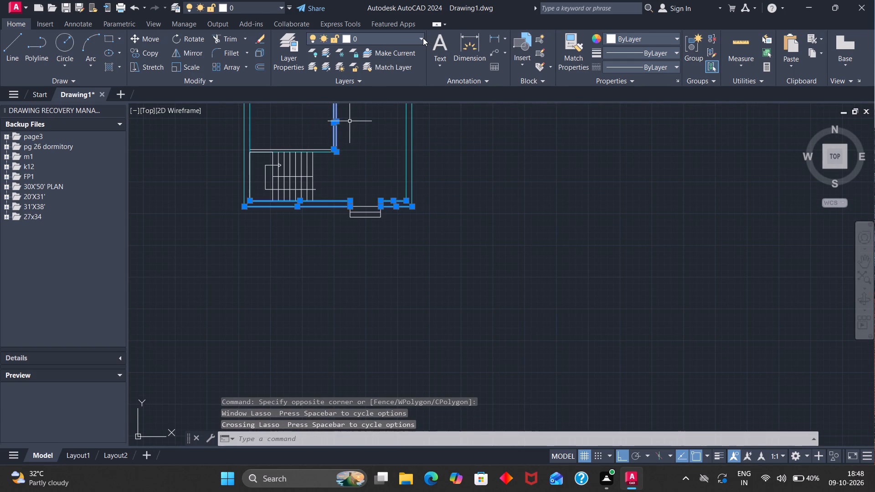
pyautogui.click(346, 66)
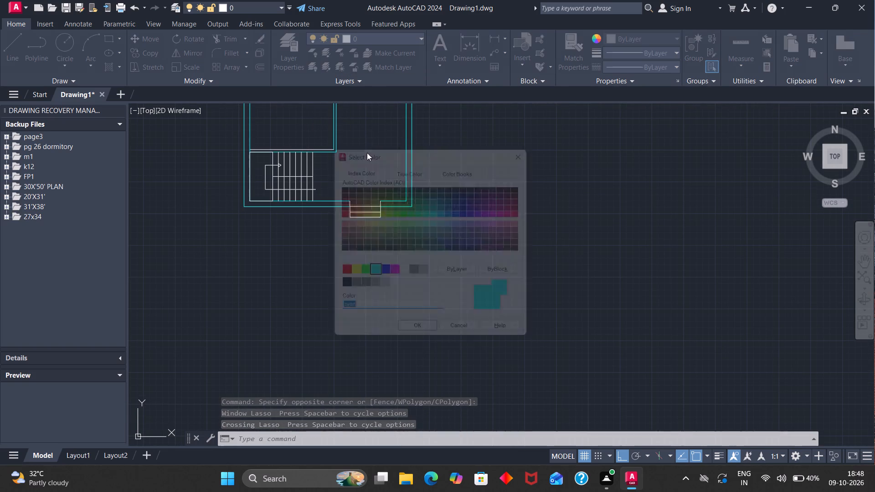
pyautogui.click(407, 343)
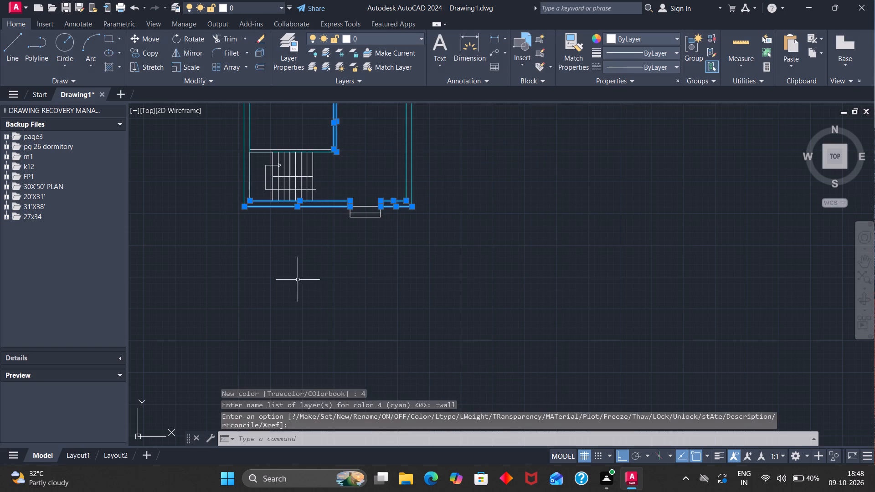
# Assign the upper line of the horizontal partition above the staircase to the cyan wall layer, then clear the selection.
pyautogui.scroll(3, 252, 106)
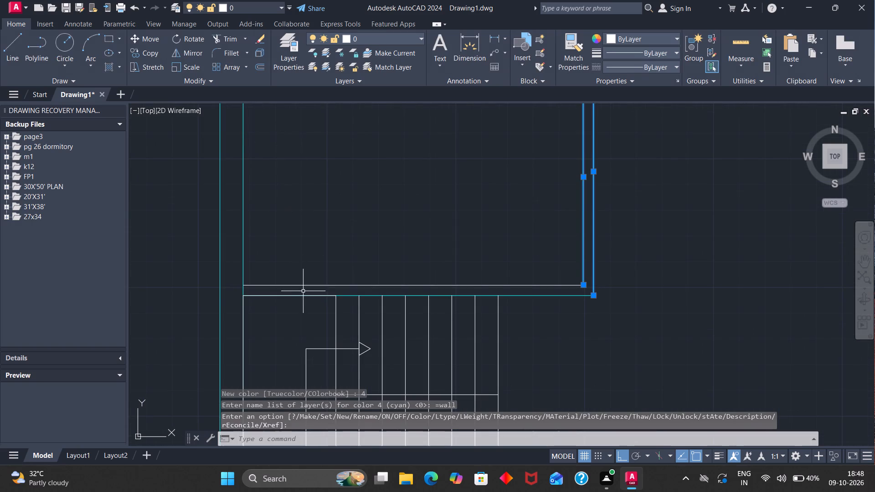
pyautogui.click(304, 285)
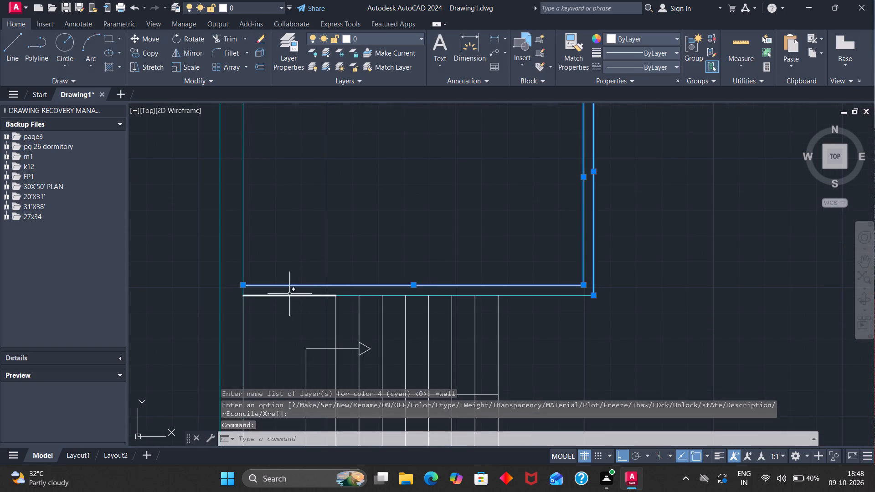
pyautogui.scroll(-2, 288, 292)
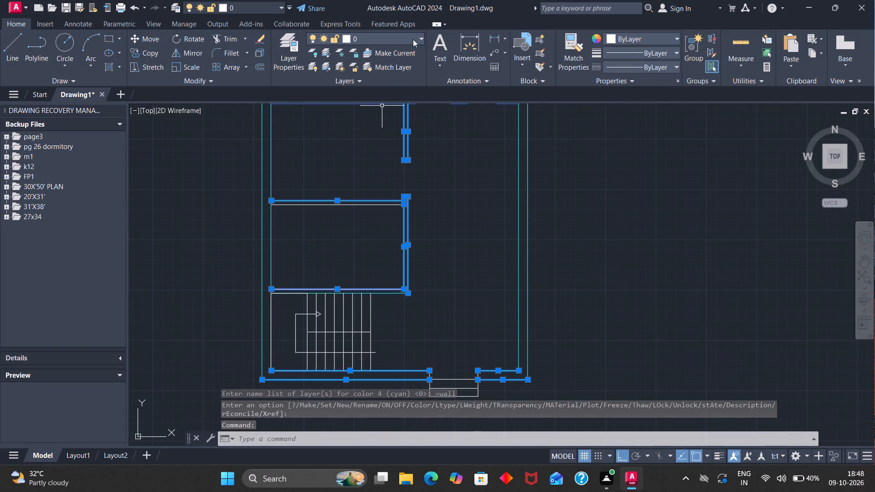
pyautogui.click(421, 39)
pyautogui.click(350, 67)
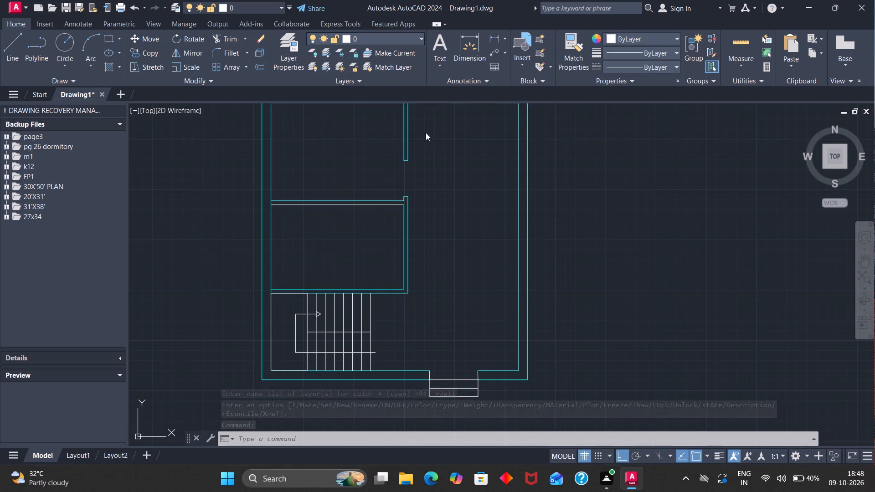
pyautogui.click(434, 332)
pyautogui.click(429, 341)
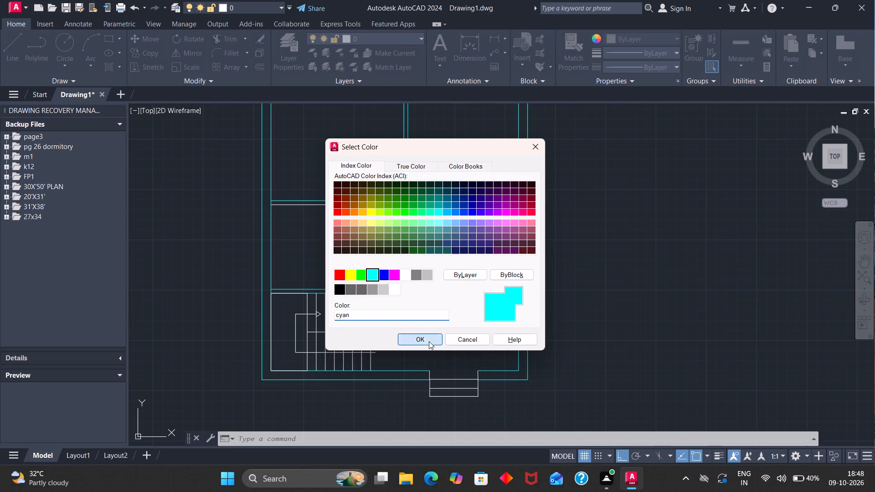
pyautogui.scroll(-2, 445, 330)
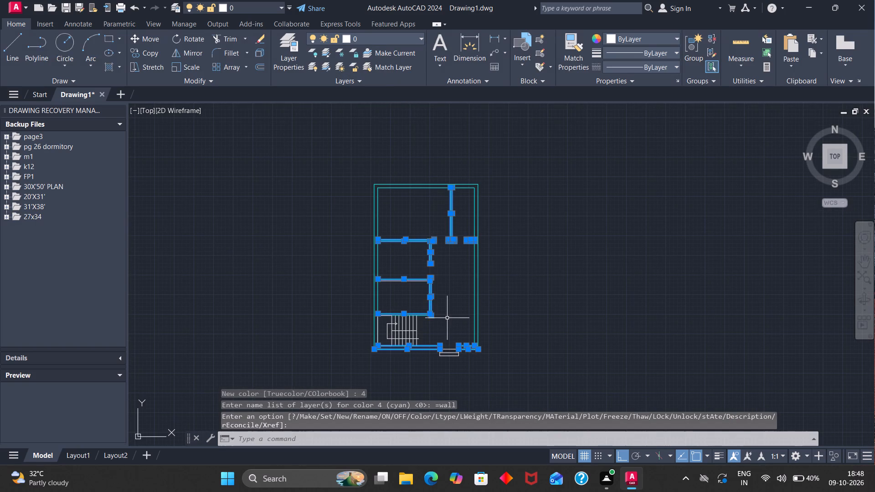
pyautogui.press('Escape')
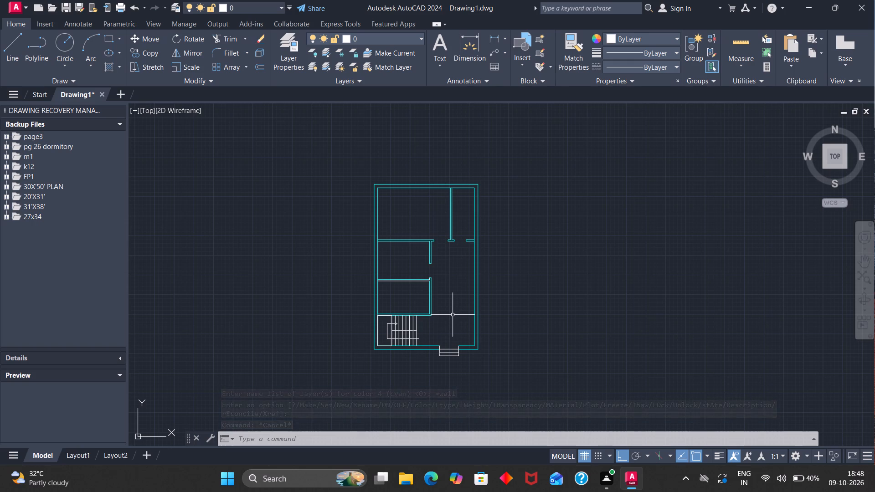
# Assign the remaining white lower line of the horizontal partition between the two left rooms to the cyan wall layer.
pyautogui.scroll(2, 396, 281)
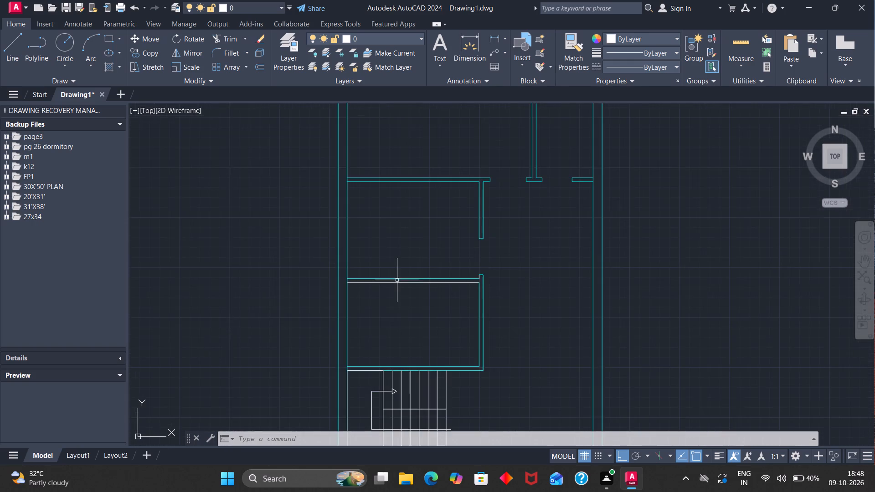
pyautogui.scroll(2, 397, 280)
pyautogui.click(421, 288)
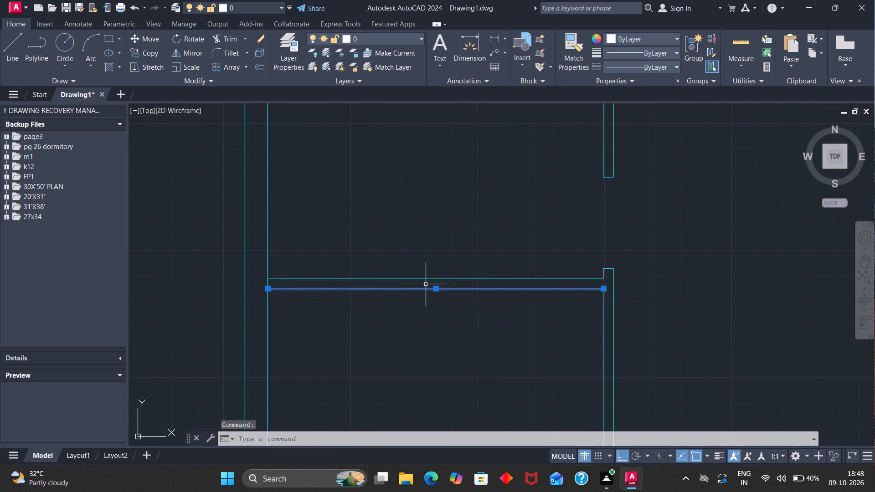
pyautogui.click(422, 35)
pyautogui.click(345, 64)
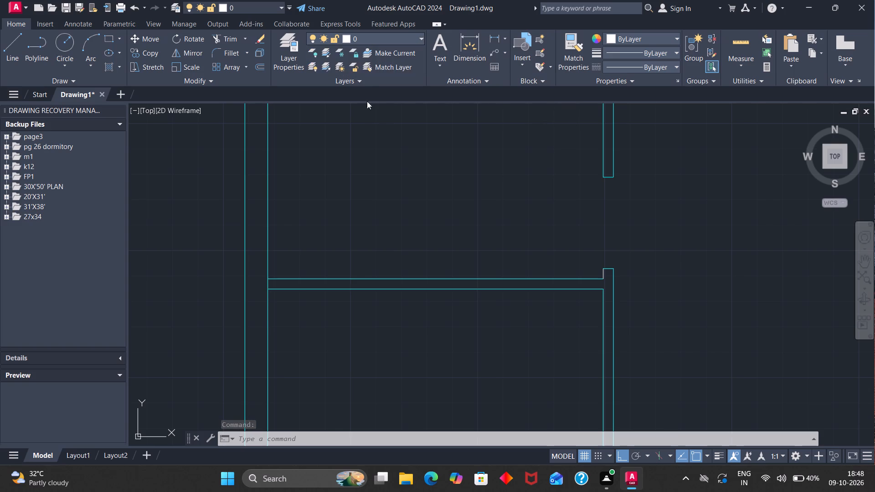
pyautogui.click(432, 341)
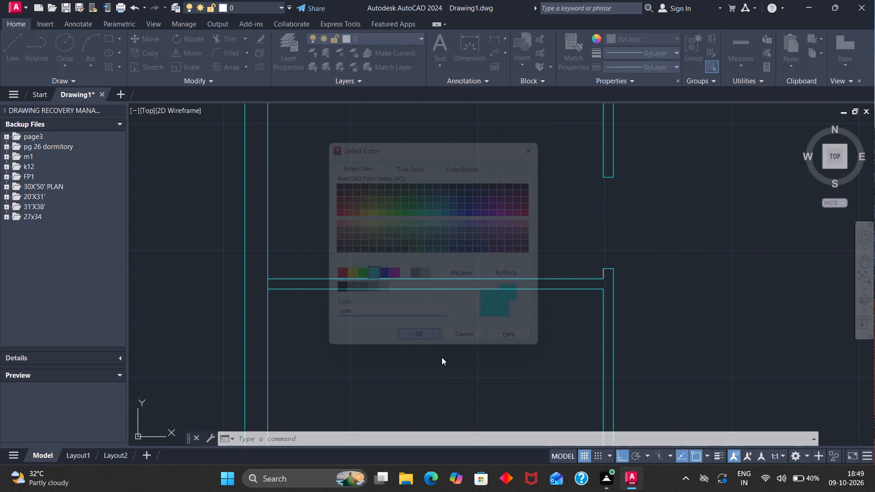
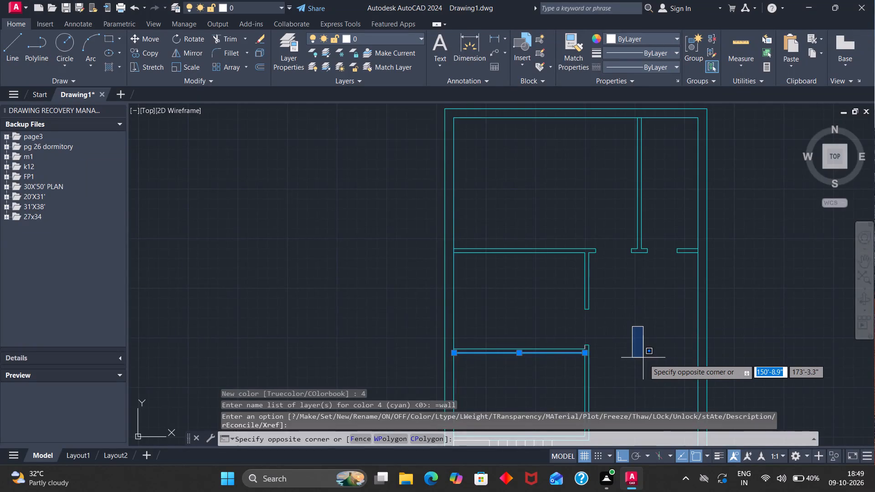
# Draw a 25' by 30' rectangle in the empty space to the right of the finished floor plan.
pyautogui.scroll(-3, 644, 359)
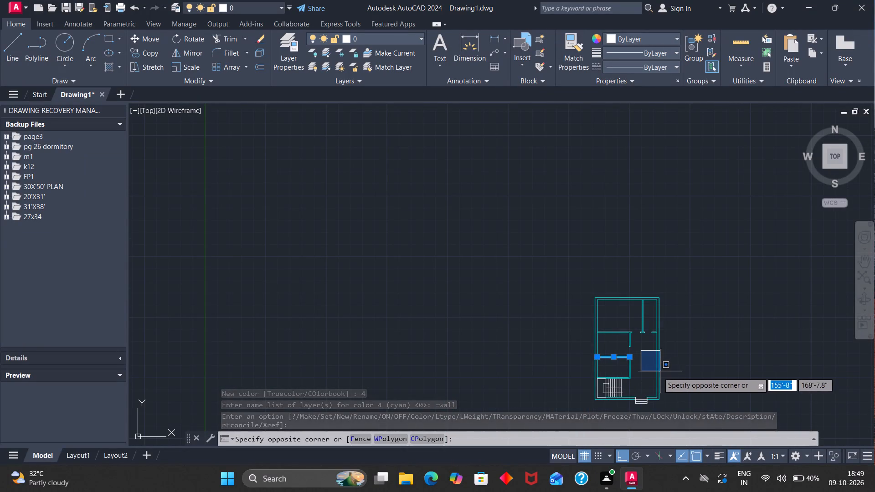
pyautogui.press('Escape')
pyautogui.scroll(-3, 655, 380)
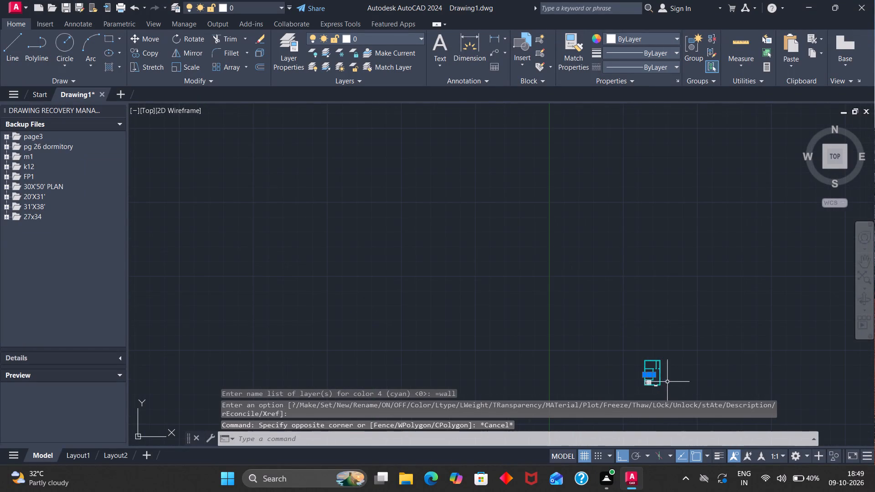
pyautogui.scroll(4, 684, 394)
pyautogui.scroll(1, 585, 328)
pyautogui.scroll(-6, 585, 328)
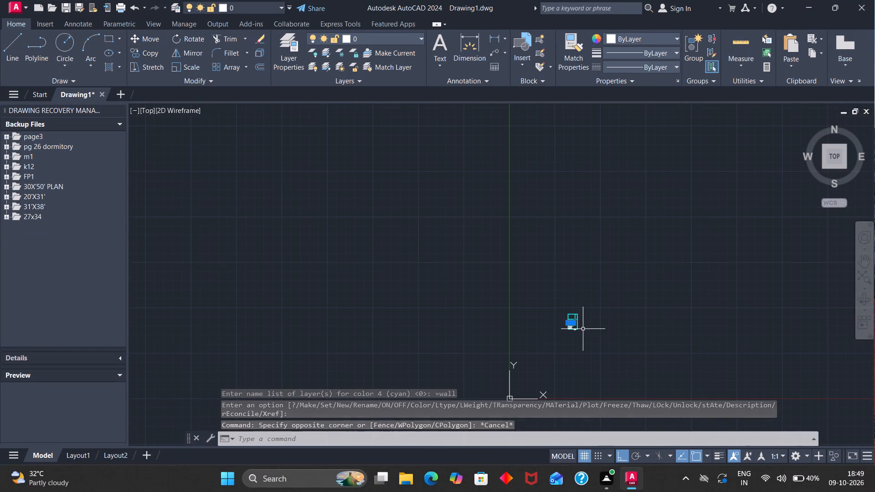
pyautogui.scroll(4, 594, 326)
pyautogui.scroll(2, 516, 327)
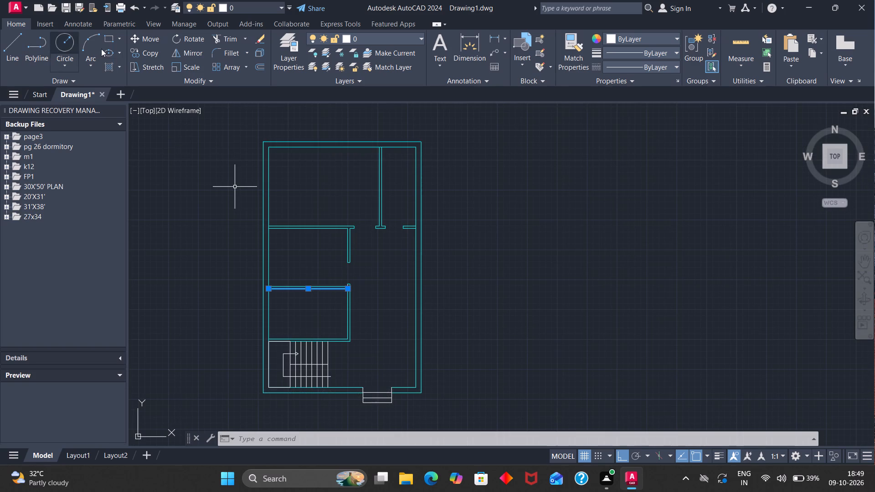
pyautogui.click(111, 42)
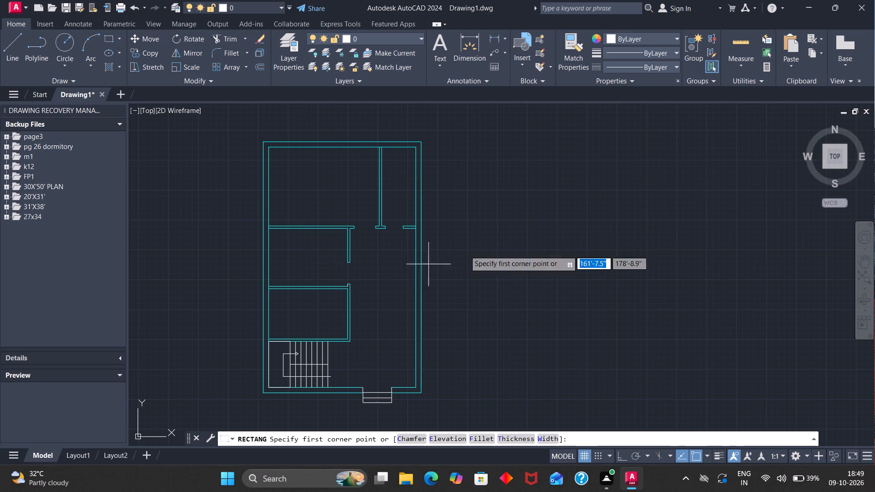
pyautogui.click(596, 139)
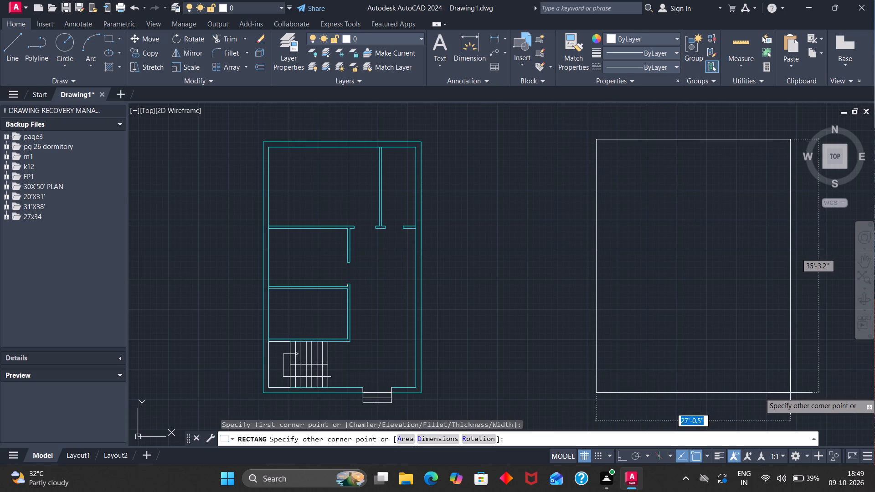
pyautogui.press('2')
pyautogui.press('5')
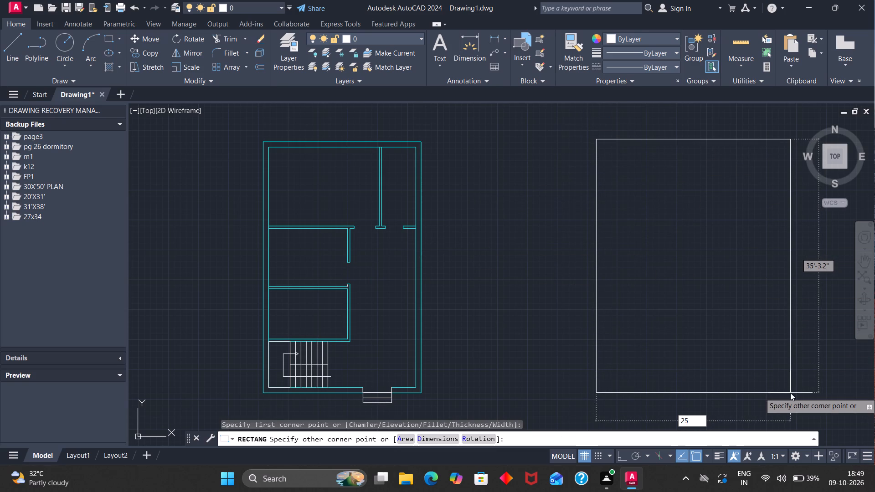
pyautogui.press("'")
pyautogui.press(',')
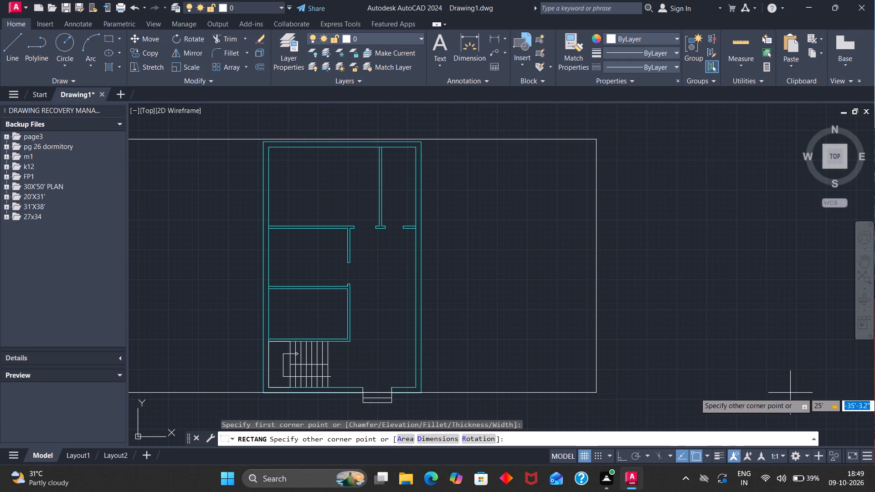
pyautogui.write('30')
pyautogui.press("'")
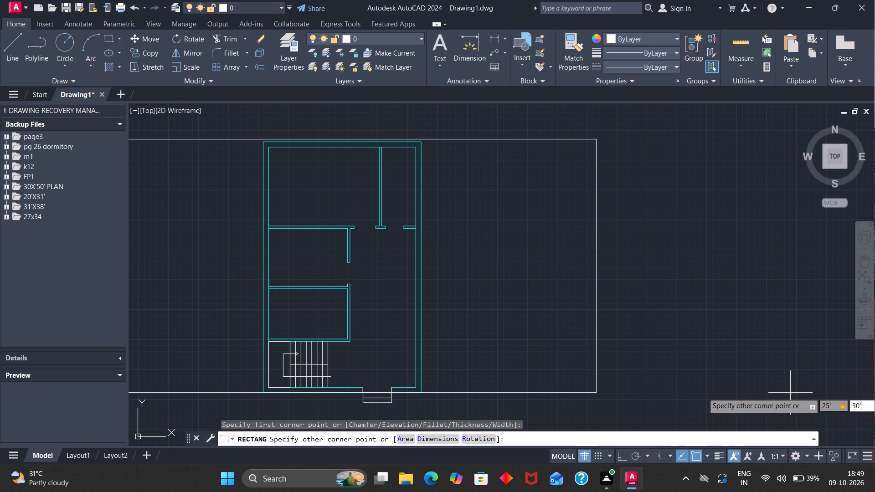
pyautogui.press('Return')
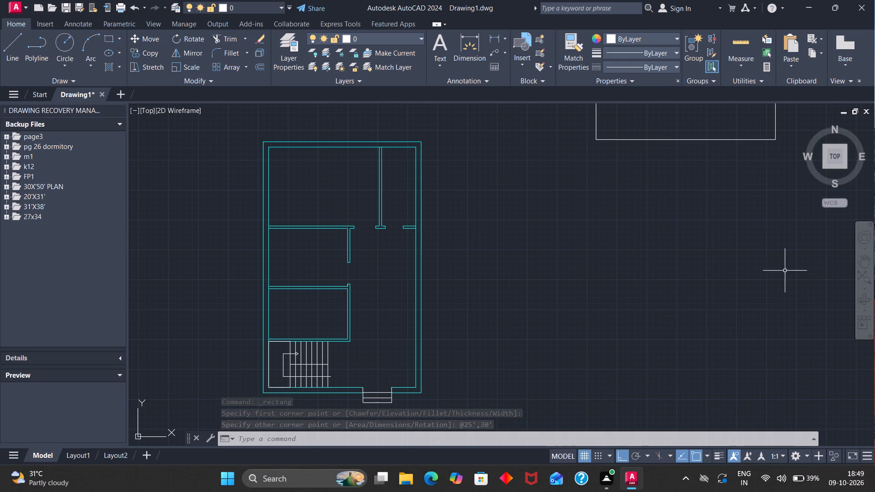
# Move the new rectangle straight down about 31'-5" so it sits beside the existing floor plan.
pyautogui.click(640, 140)
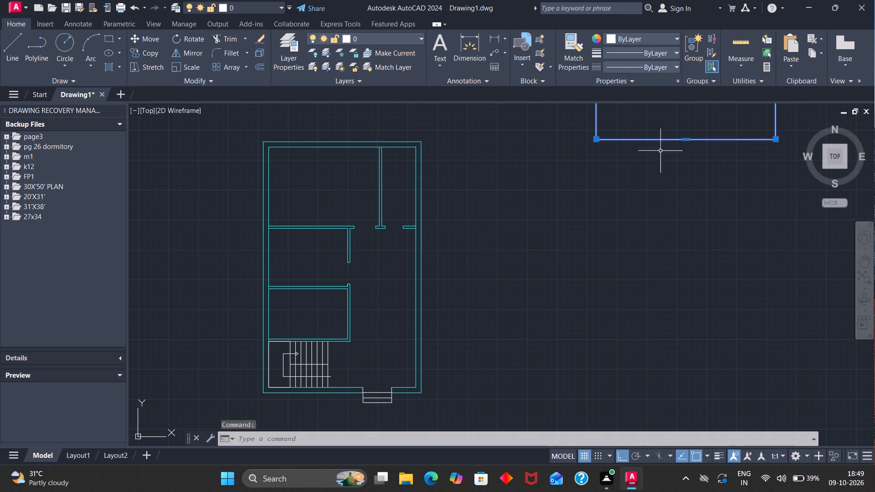
pyautogui.press('m')
pyautogui.press('Return')
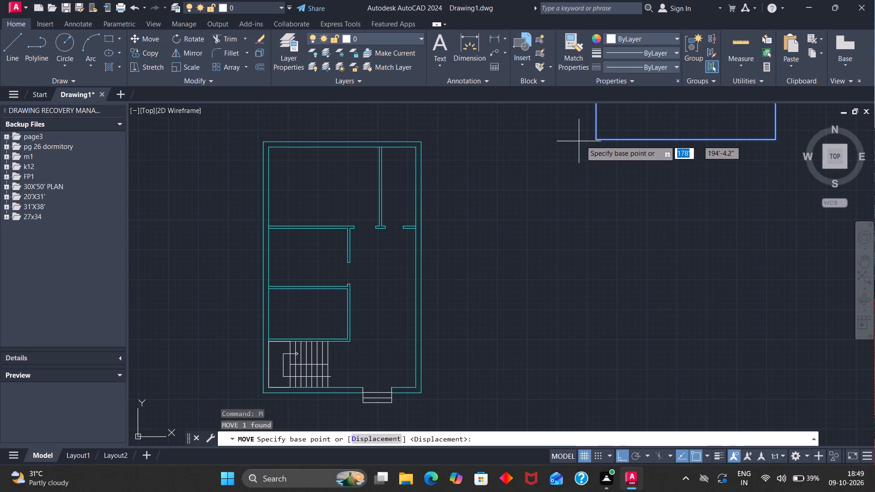
pyautogui.click(597, 138)
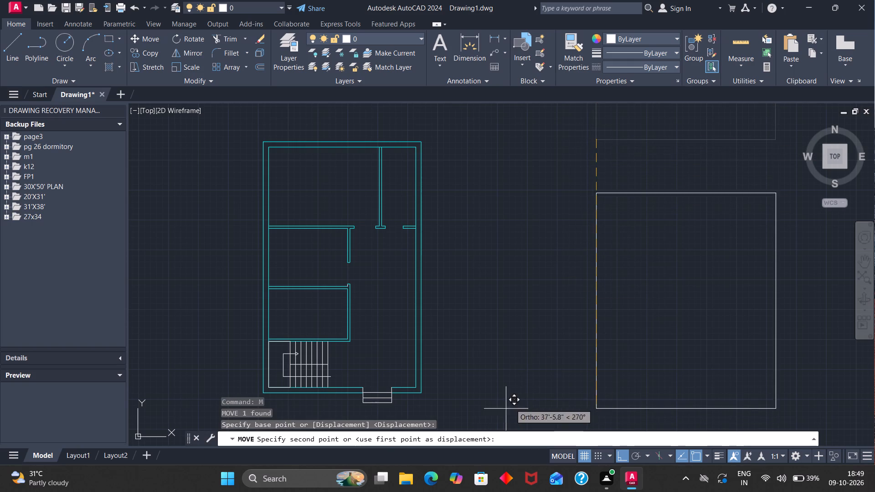
pyautogui.click(528, 365)
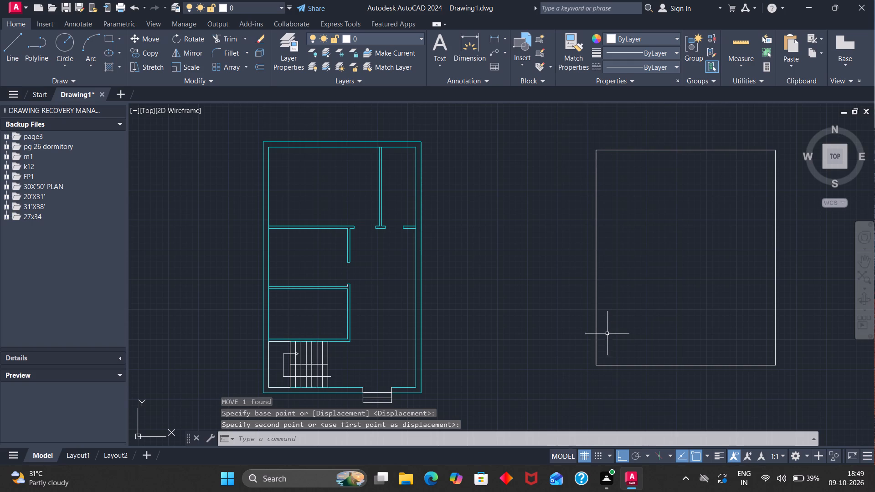
# Offset the 25' by 30' rectangle 9" inward to form the outer wall thickness.
pyautogui.click(596, 331)
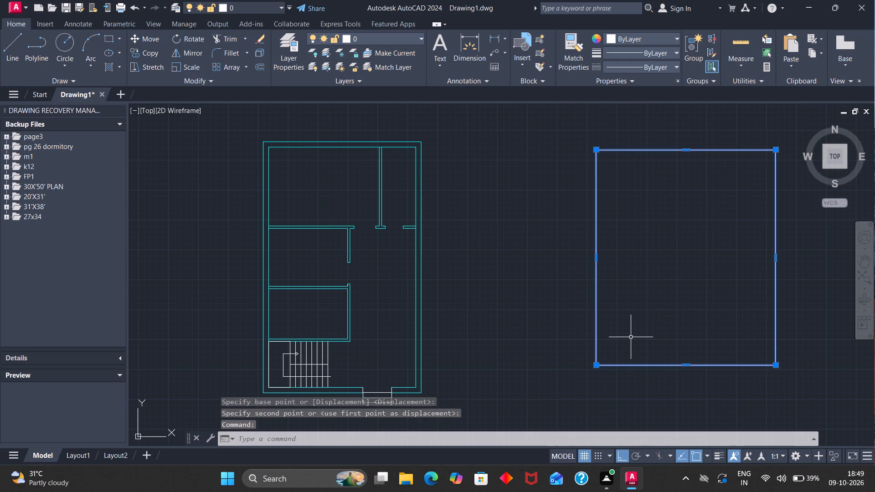
pyautogui.press('o')
pyautogui.press('Return')
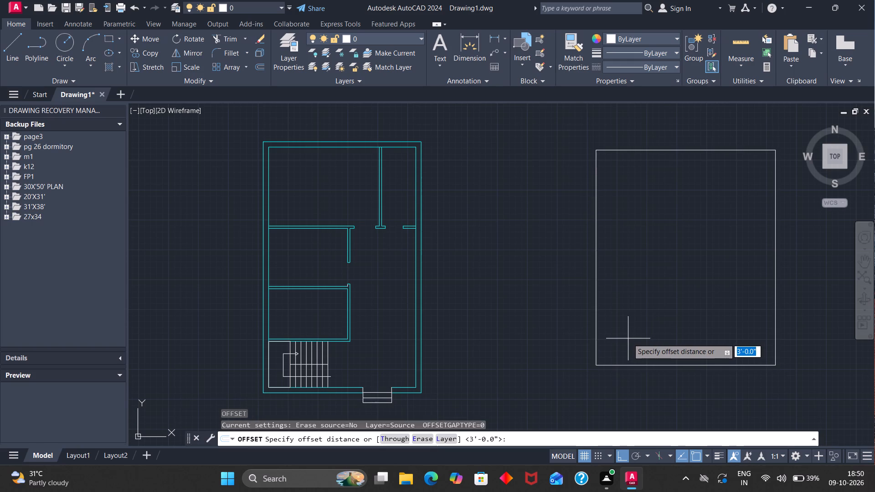
pyautogui.press('9')
pyautogui.press('Return')
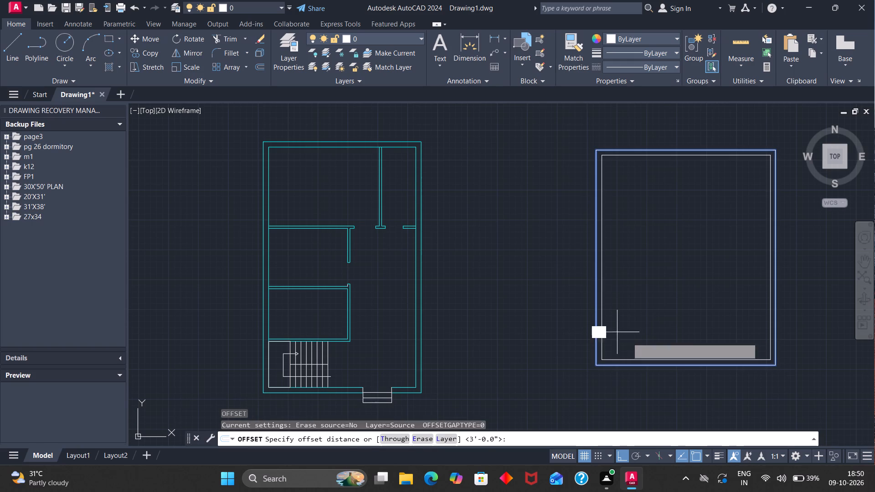
pyautogui.click(611, 328)
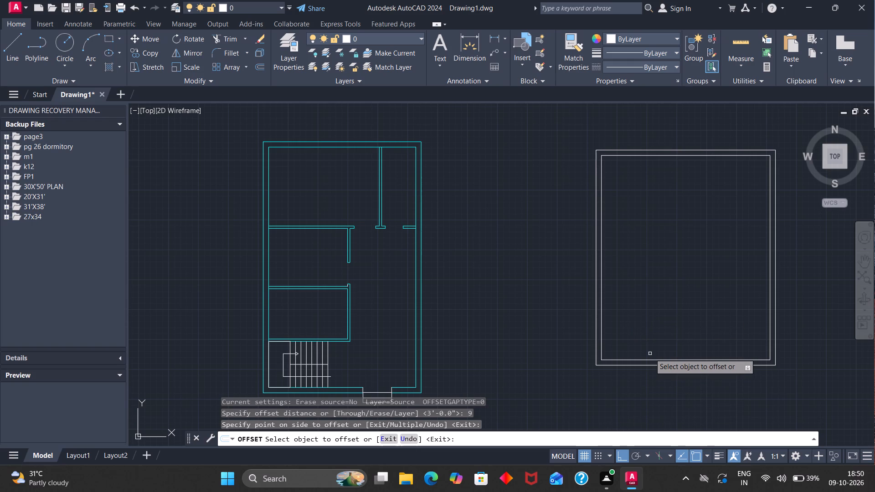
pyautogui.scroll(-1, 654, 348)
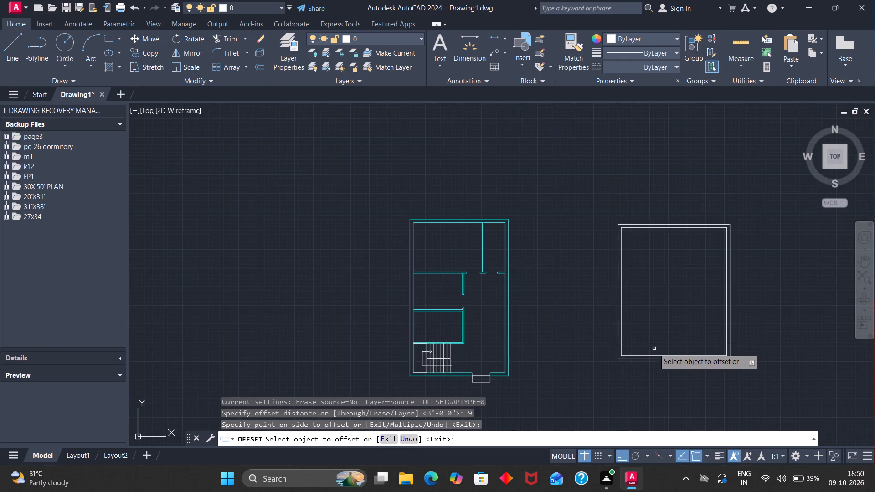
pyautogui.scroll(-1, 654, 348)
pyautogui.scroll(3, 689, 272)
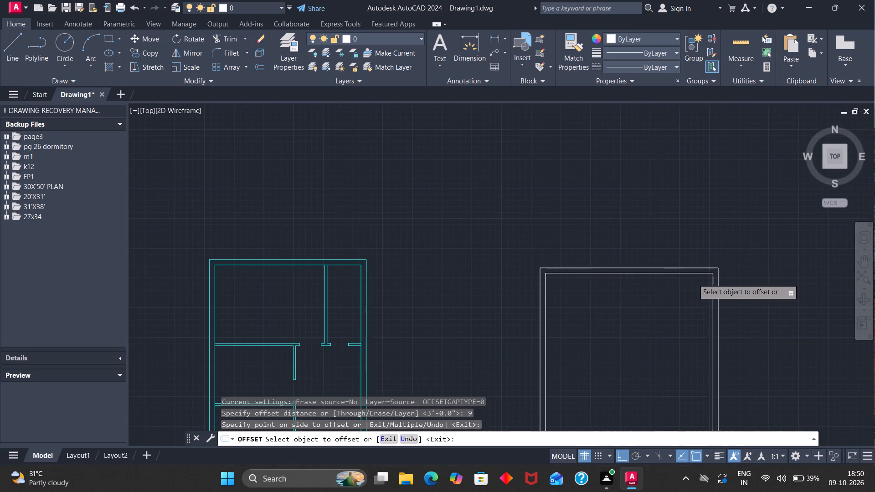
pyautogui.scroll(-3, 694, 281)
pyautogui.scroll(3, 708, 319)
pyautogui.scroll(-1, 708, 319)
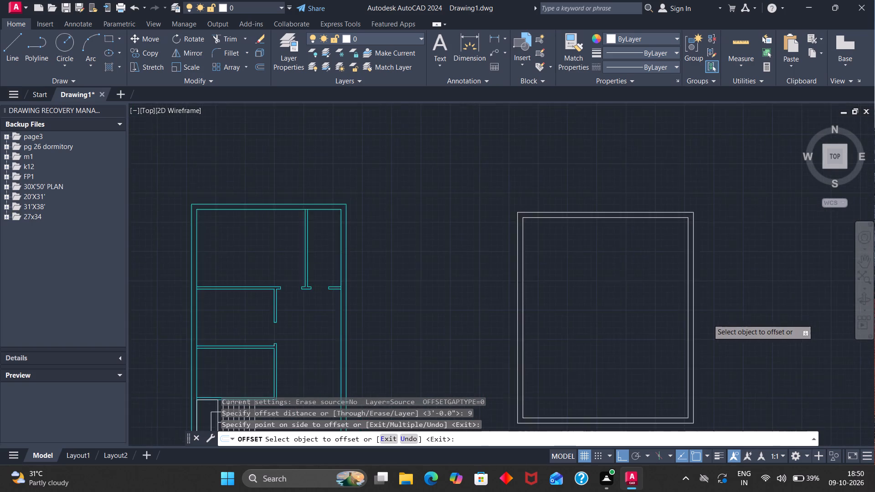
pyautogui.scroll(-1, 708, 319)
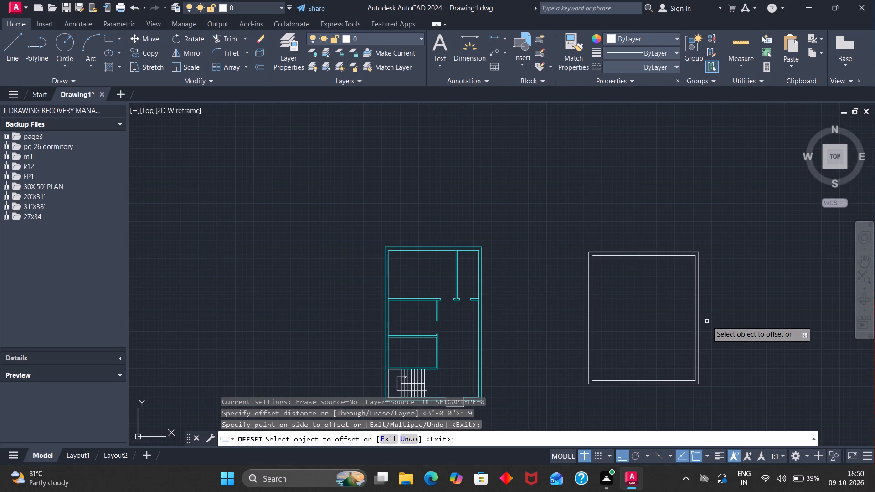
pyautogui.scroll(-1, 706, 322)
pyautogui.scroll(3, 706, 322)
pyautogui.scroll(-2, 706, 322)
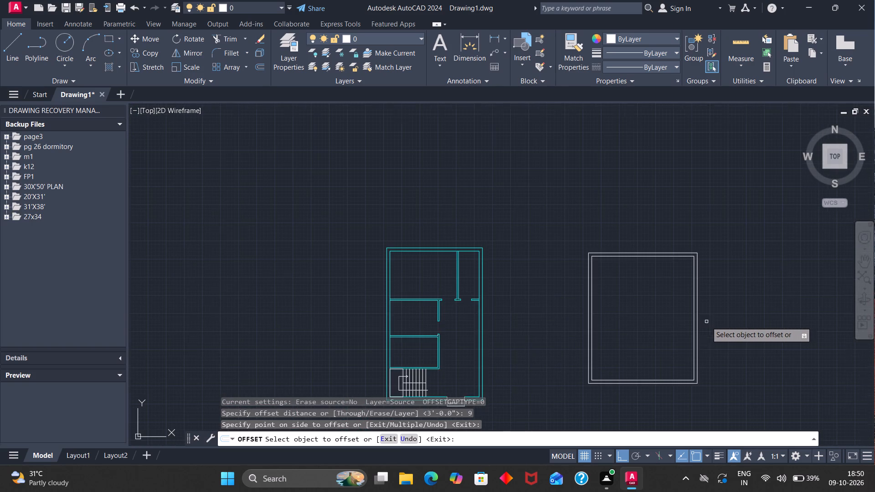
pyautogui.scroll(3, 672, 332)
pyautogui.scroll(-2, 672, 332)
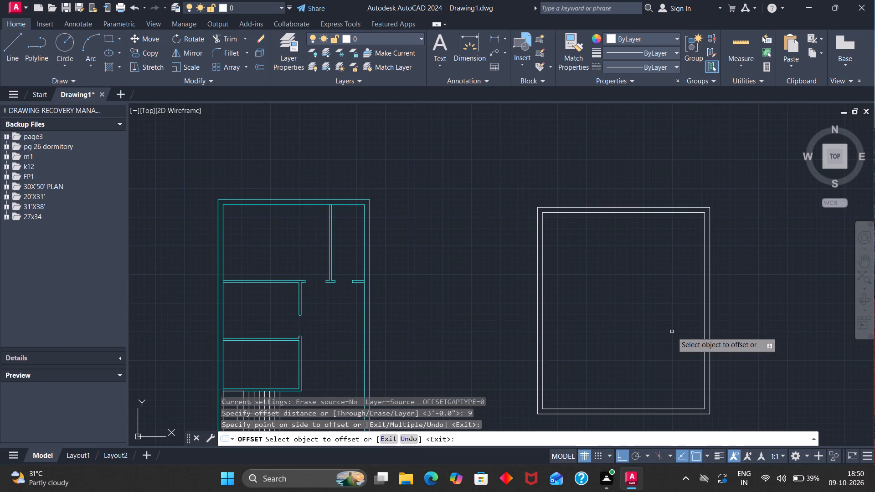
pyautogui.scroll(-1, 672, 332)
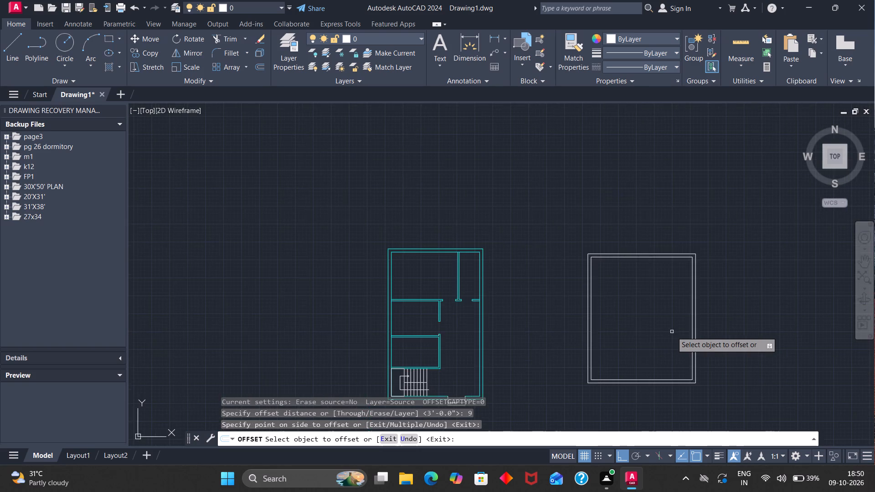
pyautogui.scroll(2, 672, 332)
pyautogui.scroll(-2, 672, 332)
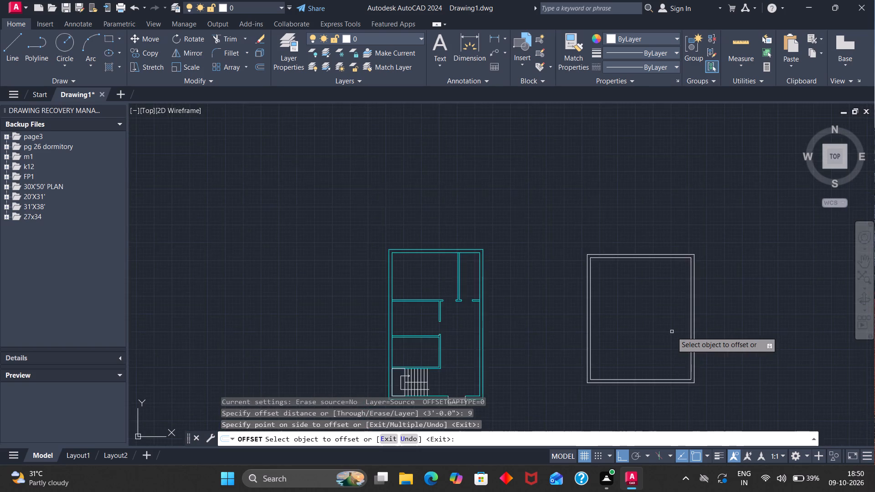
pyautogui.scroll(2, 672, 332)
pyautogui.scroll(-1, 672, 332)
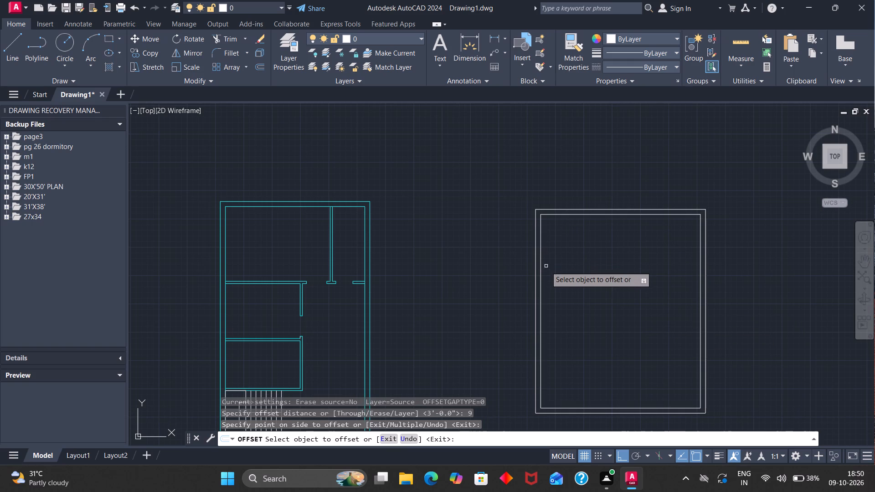
# Explode the outer and inner rectangles of the new plan into separate lines.
pyautogui.press('Escape')
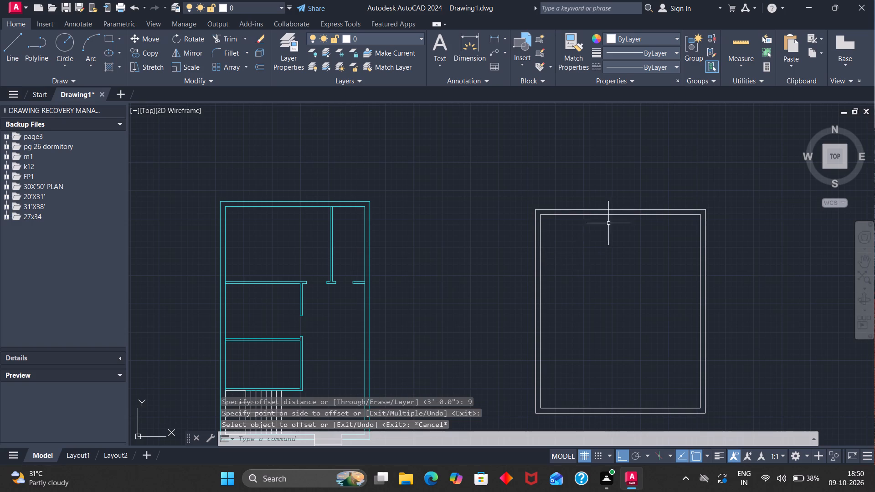
pyautogui.moveTo(605, 188); pyautogui.dragTo(549, 328)
pyautogui.press('x')
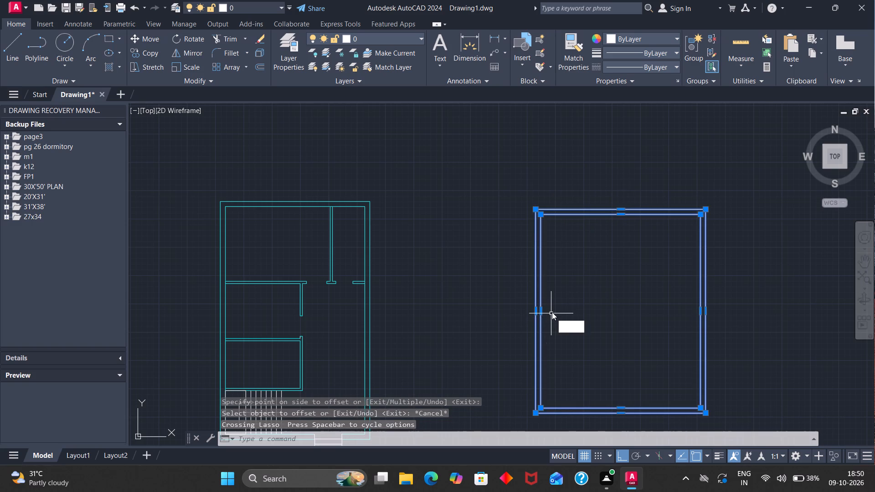
pyautogui.press('Return')
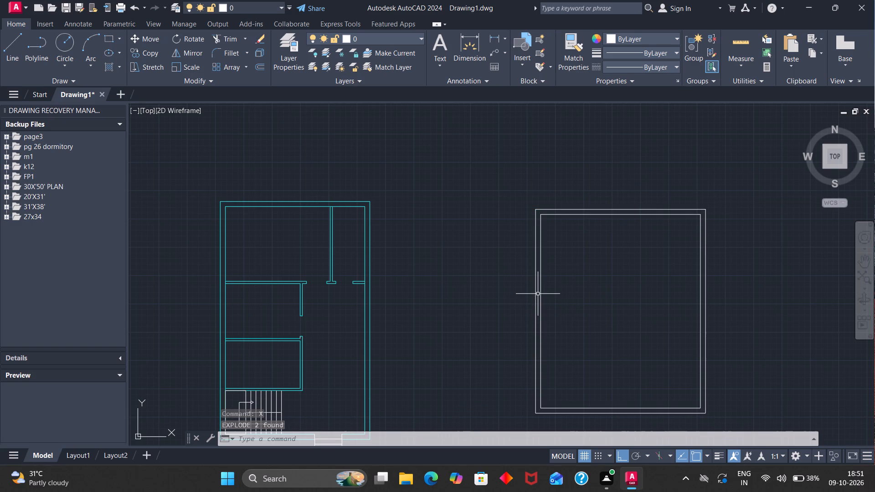
# Create a 4" vertical partition in the new plan by offsetting the left inner wall line 10' inward and the resulting line 4" further right.
pyautogui.press('o')
pyautogui.press('Return')
pyautogui.write("10'")
pyautogui.press('Return')
pyautogui.click(542, 287)
pyautogui.click(599, 286)
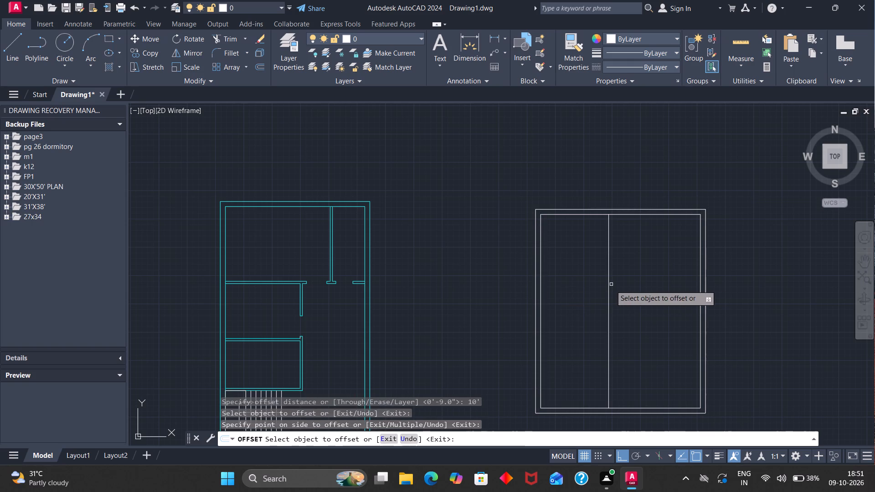
pyautogui.click(609, 286)
pyautogui.press('4')
pyautogui.press('Return')
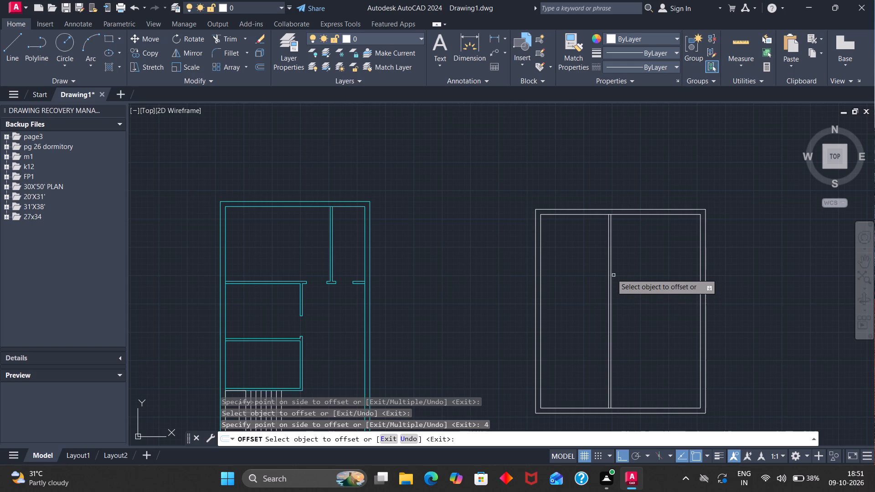
# Offset the right line of the vertical partition 3'4" to the right.
pyautogui.click(612, 273)
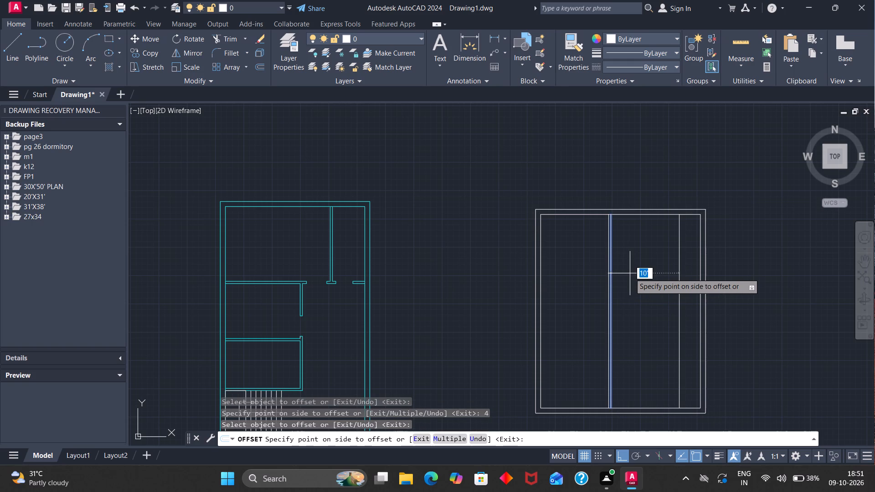
pyautogui.write("3'")
pyautogui.press('4')
pyautogui.press('Return')
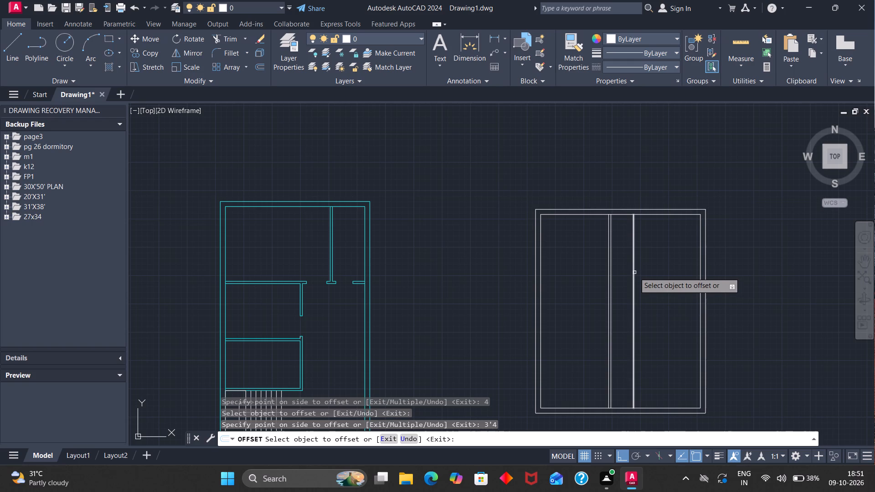
# Offset the line right of the first vertical partition 4" further right, giving the second vertical partition its thickness.
pyautogui.click(634, 272)
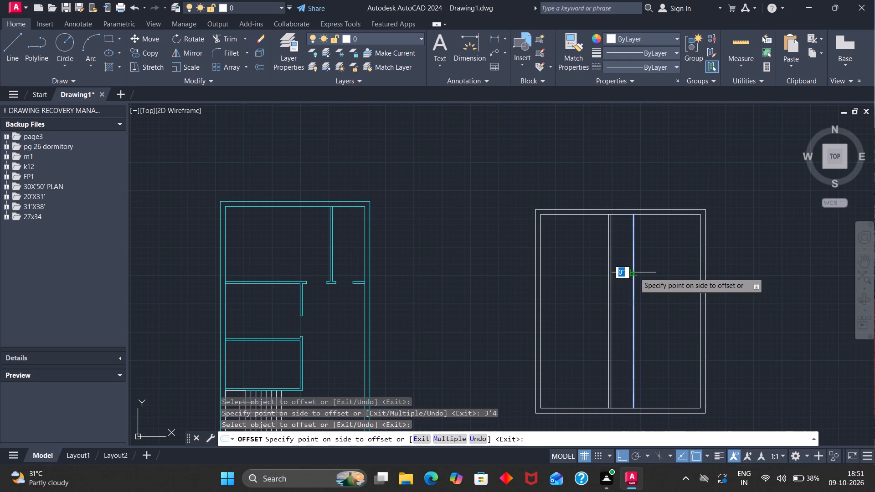
pyautogui.press('4')
pyautogui.press('Return')
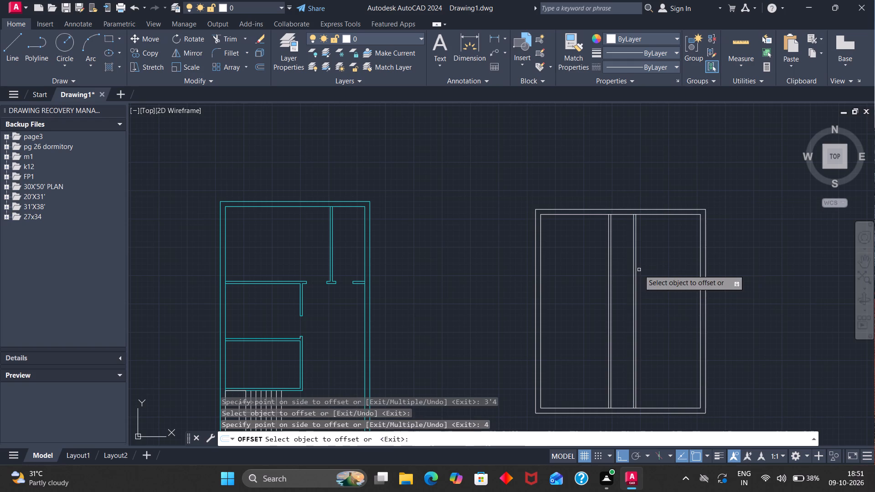
# Create a 4" horizontal partition by offsetting the top inner wall line 11' down and the resulting line 4" further down.
pyautogui.scroll(2, 618, 219)
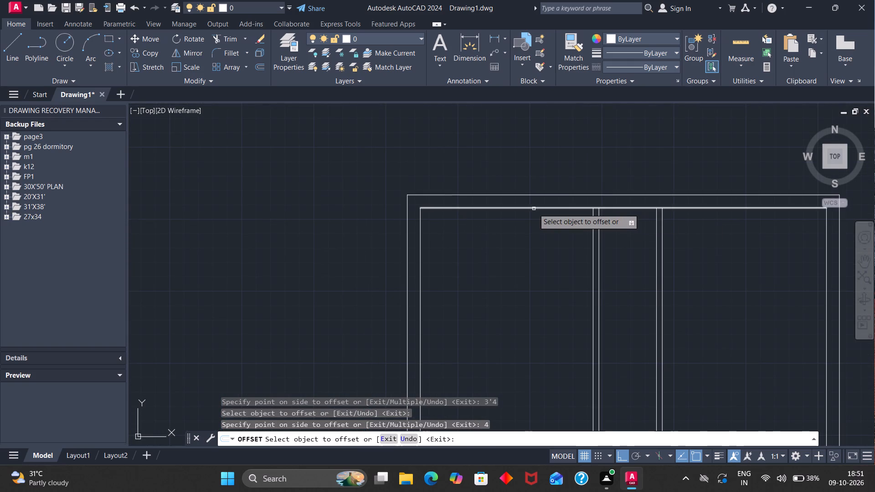
pyautogui.click(534, 209)
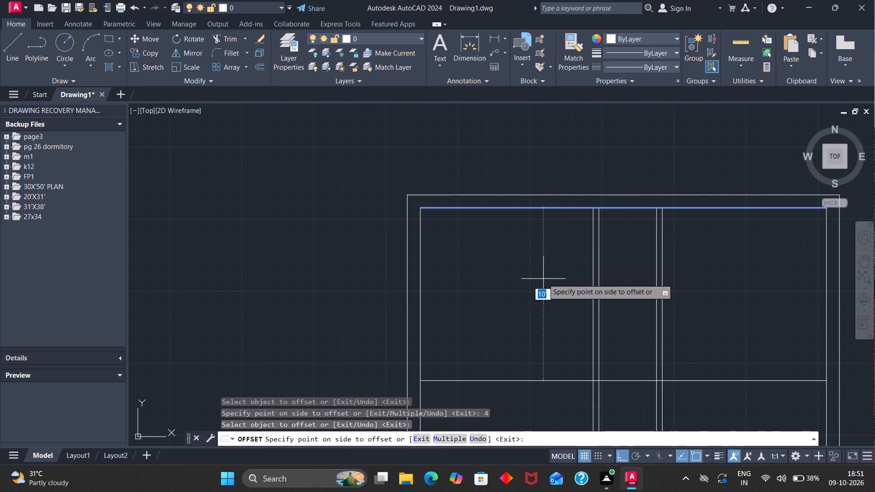
pyautogui.write("11'")
pyautogui.press('Return')
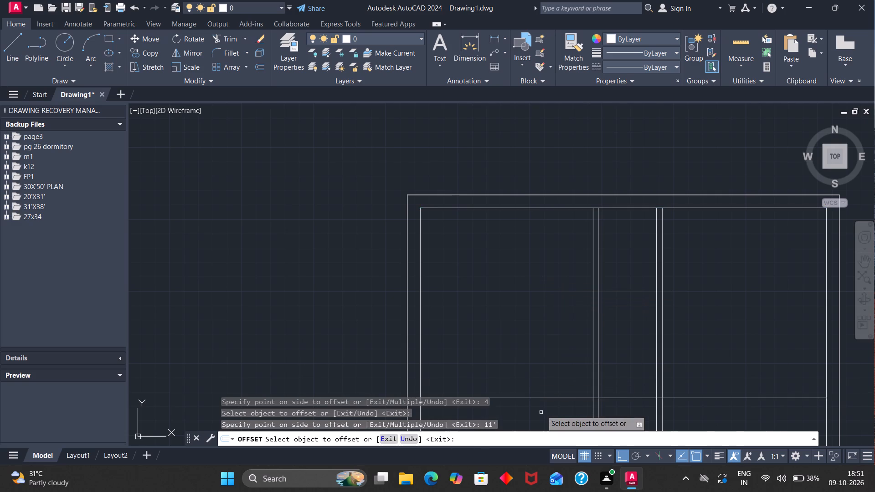
pyautogui.click(541, 398)
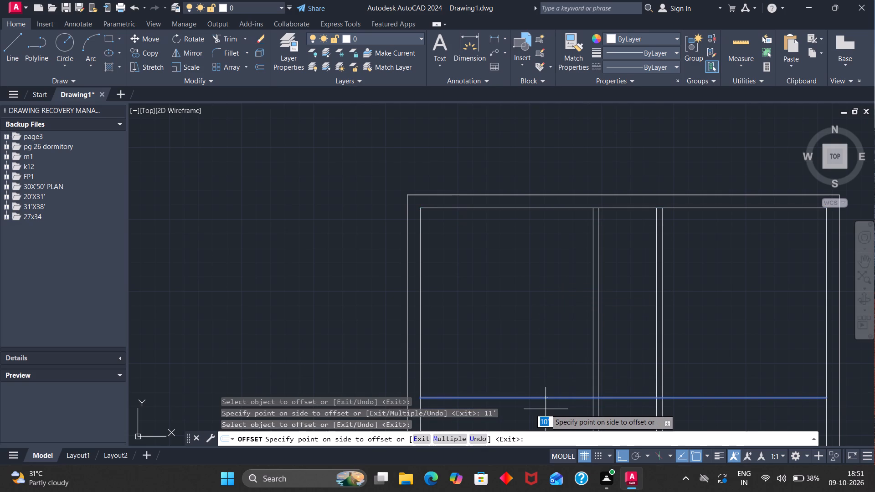
pyautogui.press('4')
pyautogui.press('Return')
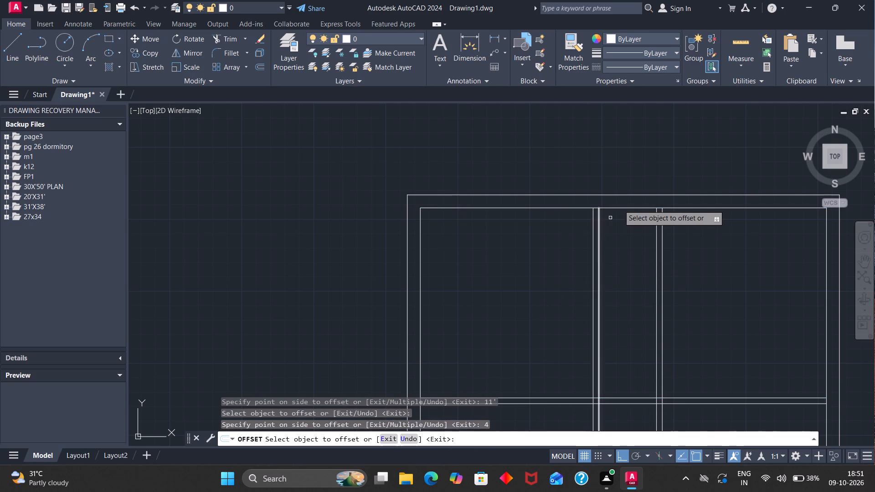
# Offset the new plan's top inner wall line 6' down.
pyautogui.click(620, 207)
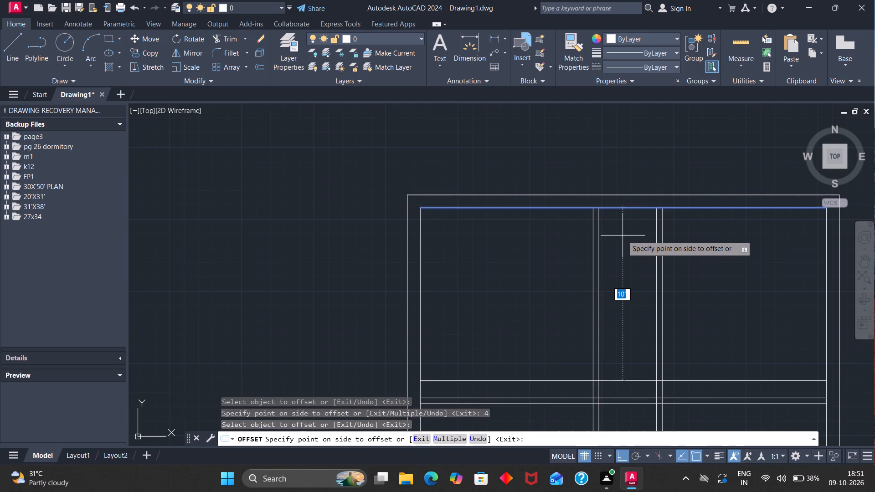
pyautogui.write("6'")
pyautogui.press('Return')
# Trim the 6' offset line on both sides, keeping only the stretch between the two vertical partitions.
pyautogui.scroll(-1, 689, 261)
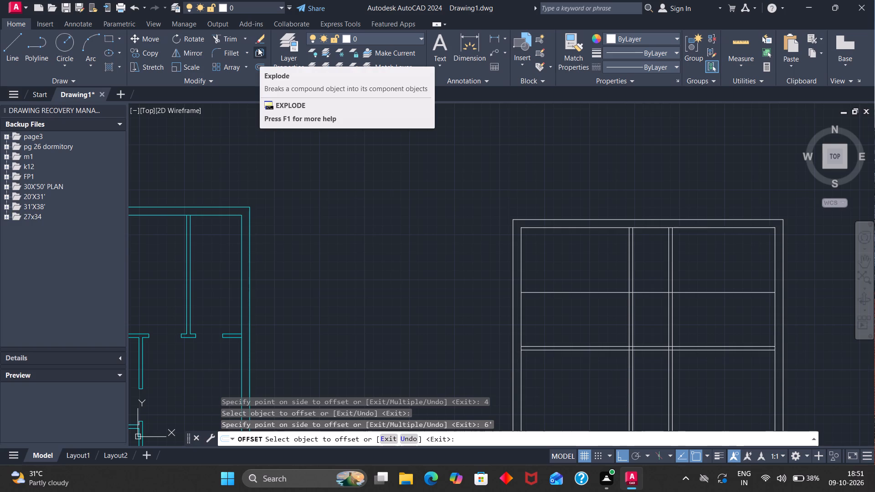
pyautogui.click(230, 36)
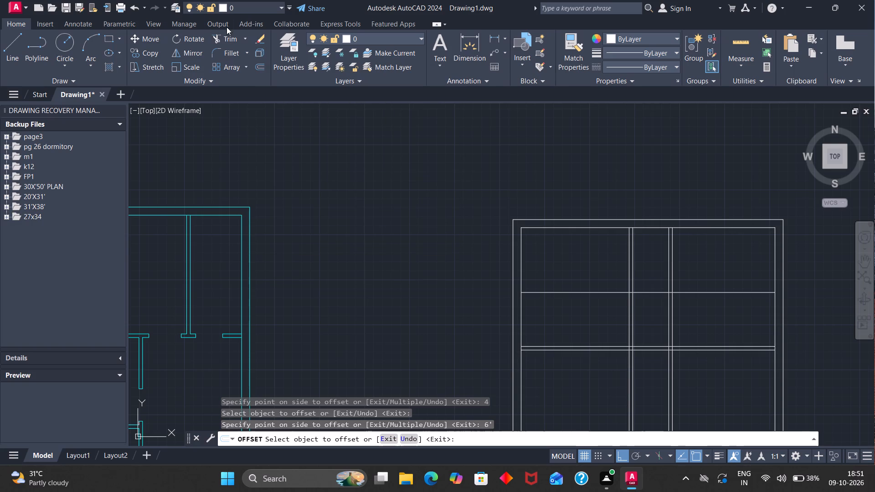
pyautogui.click(583, 293)
pyautogui.click(743, 296)
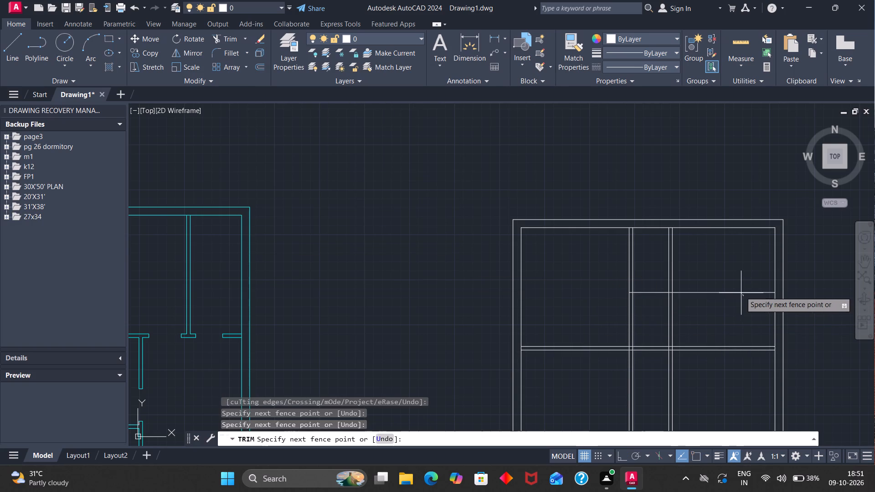
pyautogui.click(739, 290)
pyautogui.press('Escape')
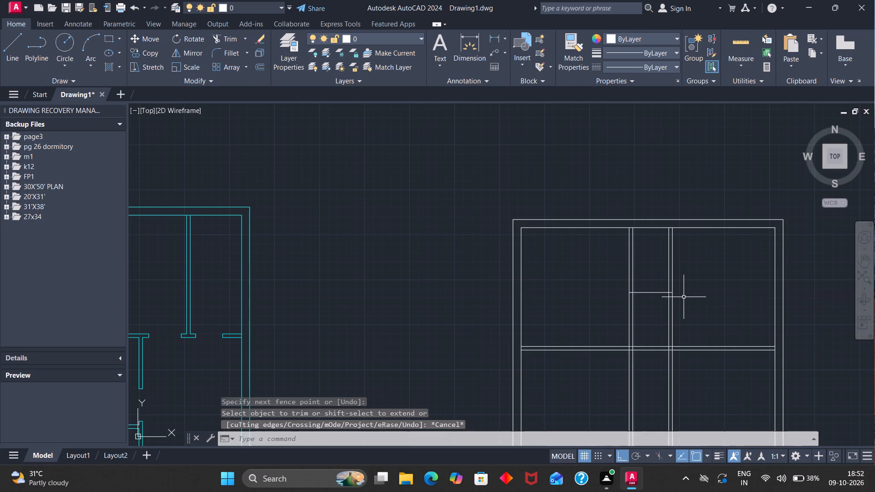
# Offset the short line between the two vertical partitions 4" down to form a cross partition.
pyautogui.press('o')
pyautogui.press('Return')
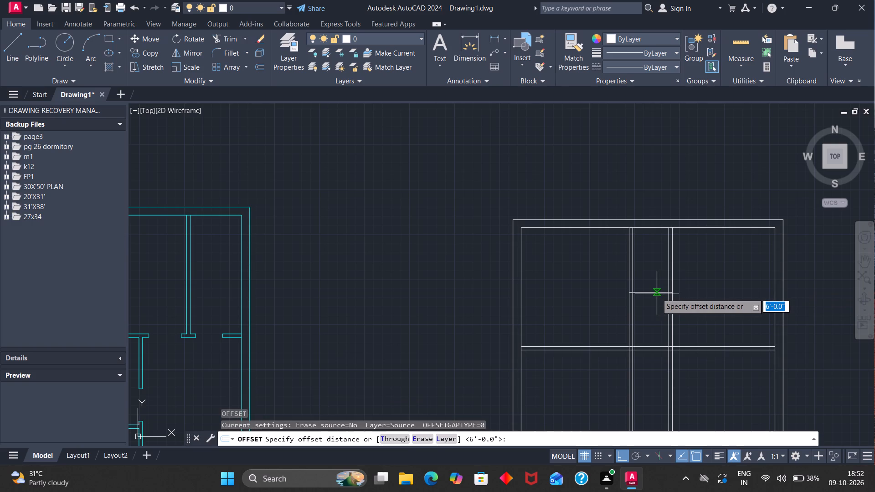
pyautogui.press('4')
pyautogui.press('Return')
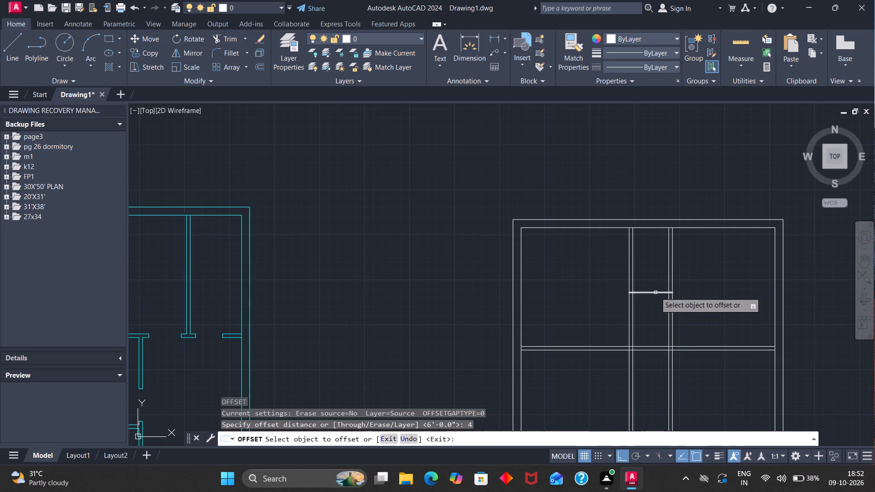
pyautogui.click(655, 292)
pyautogui.click(656, 302)
# Create a third vertical partition by offsetting the left inner wall line 4' right and the resulting line 4" further right.
pyautogui.scroll(-1, 656, 302)
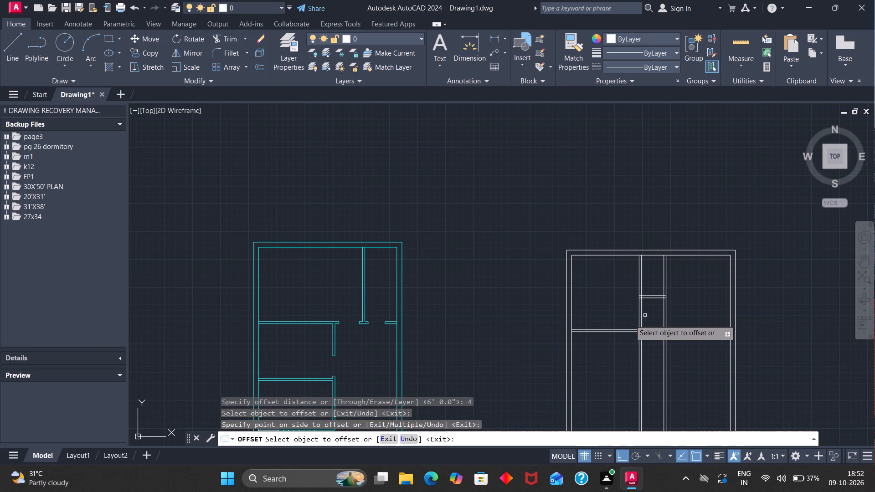
pyautogui.click(571, 358)
pyautogui.write("4'")
pyautogui.press('Return')
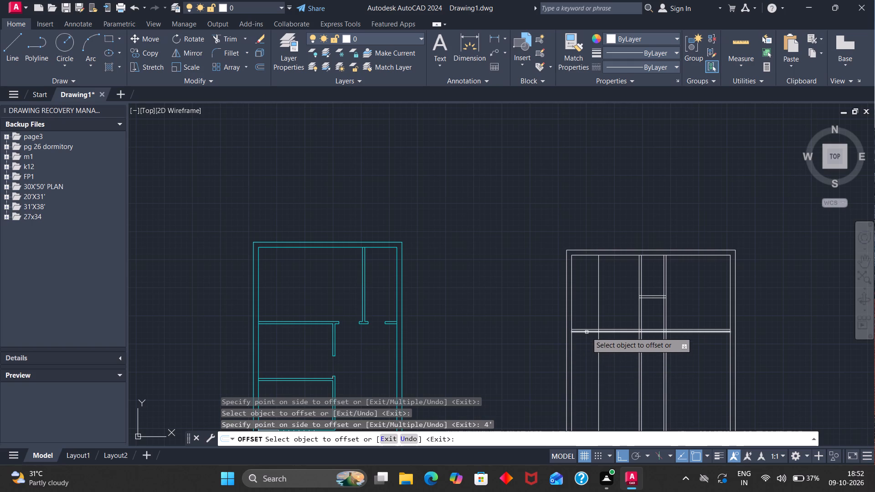
pyautogui.click(597, 356)
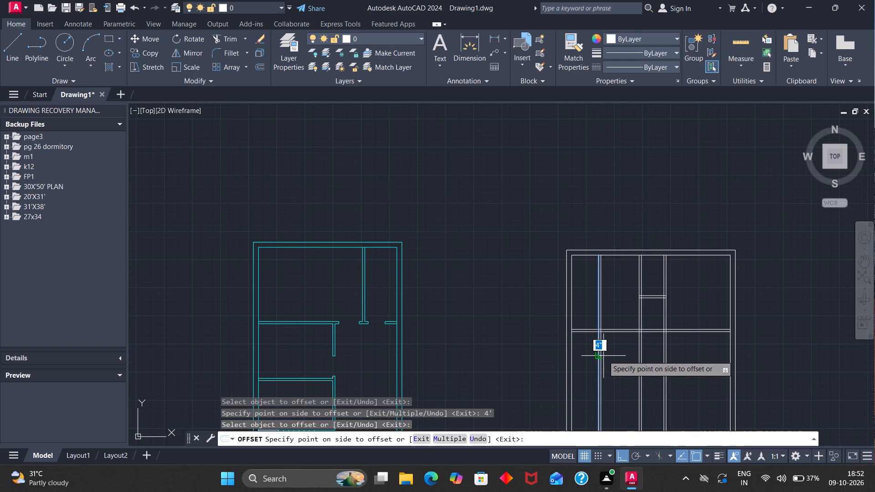
pyautogui.click(603, 356)
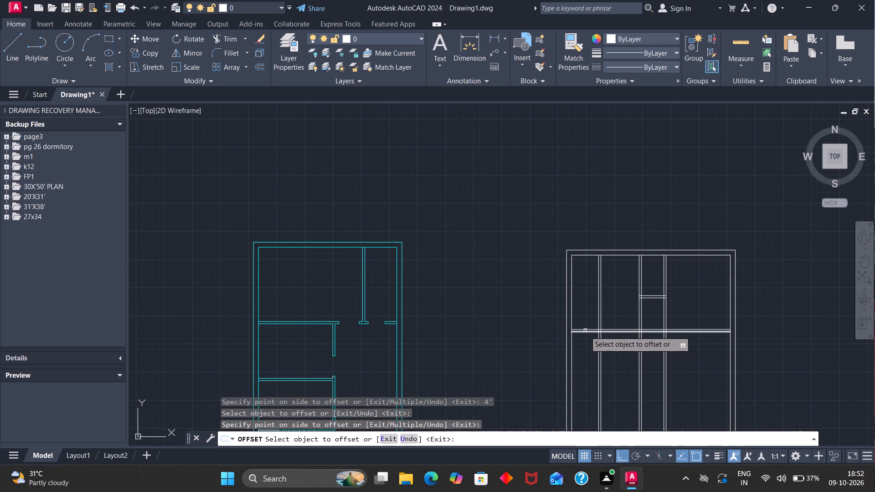
# Create a second horizontal partition by offsetting the first one's lower line 7'10" down and the resulting line 4" further down.
pyautogui.click(585, 331)
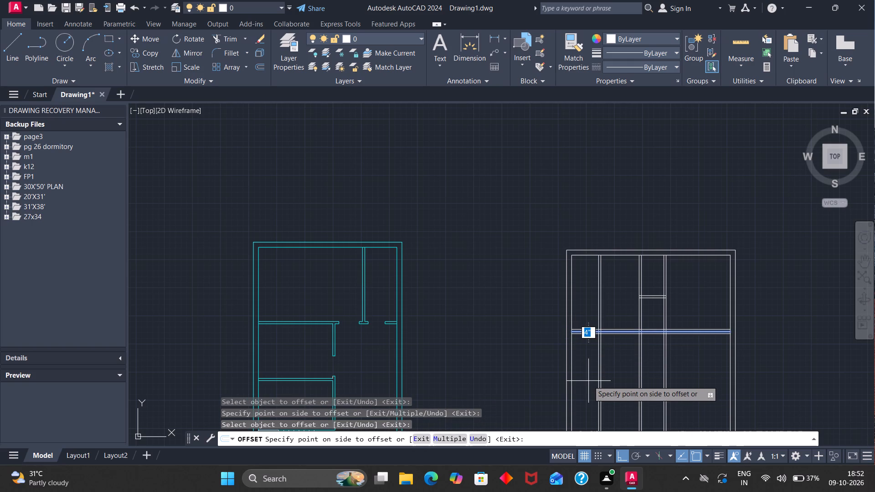
pyautogui.write("7'")
pyautogui.press('1')
pyautogui.press('0')
pyautogui.press('Return')
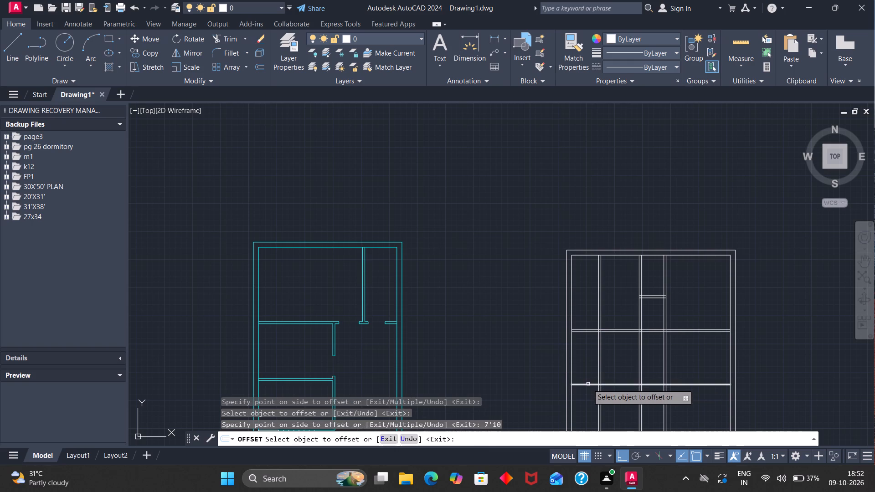
pyautogui.click(588, 384)
pyautogui.click(589, 394)
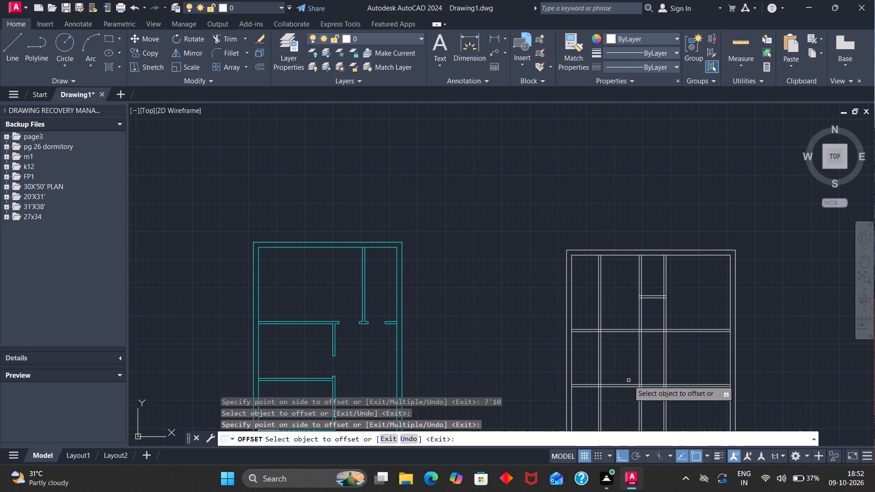
# Trim away the two middle vertical partitions between the upper and lower horizontal partitions.
pyautogui.click(227, 39)
pyautogui.moveTo(623, 364); pyautogui.dragTo(679, 361)
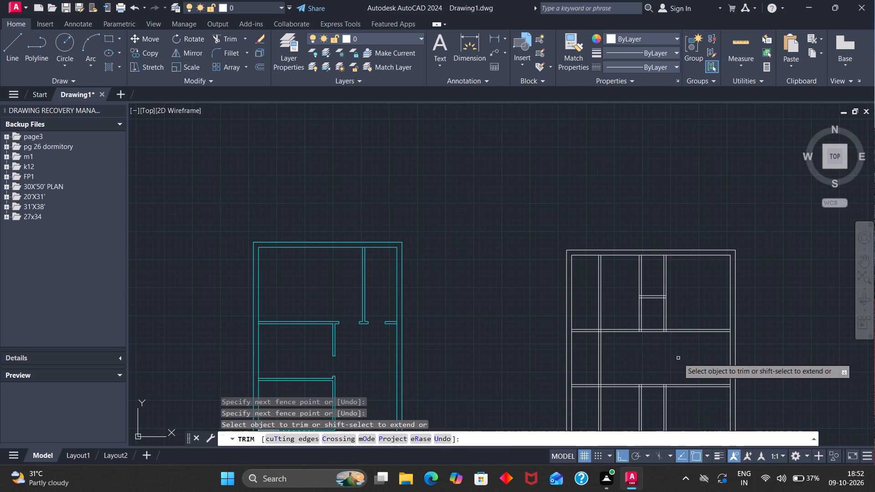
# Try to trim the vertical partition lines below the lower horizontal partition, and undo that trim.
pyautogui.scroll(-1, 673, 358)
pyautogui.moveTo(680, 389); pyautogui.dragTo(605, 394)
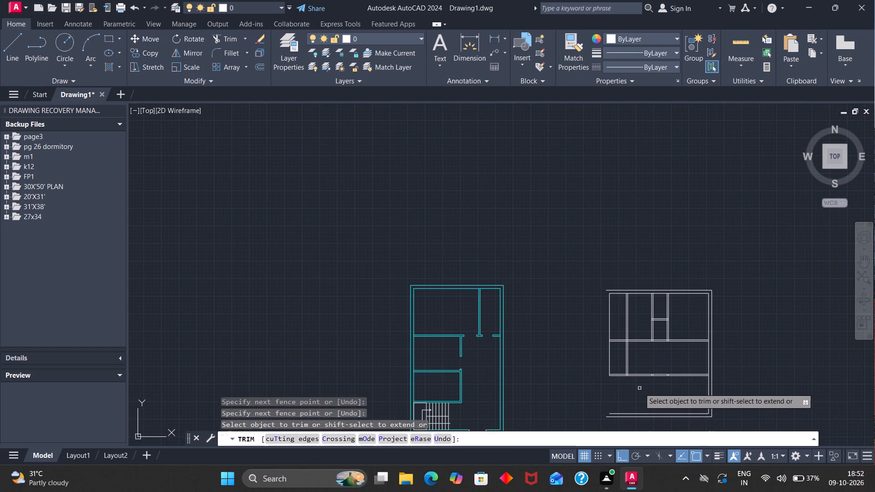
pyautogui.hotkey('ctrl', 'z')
# Trim away all vertical partition lines below the lower horizontal partition, leaving the outer walls intact.
pyautogui.scroll(-2, 639, 395)
pyautogui.moveTo(657, 404); pyautogui.dragTo(621, 404)
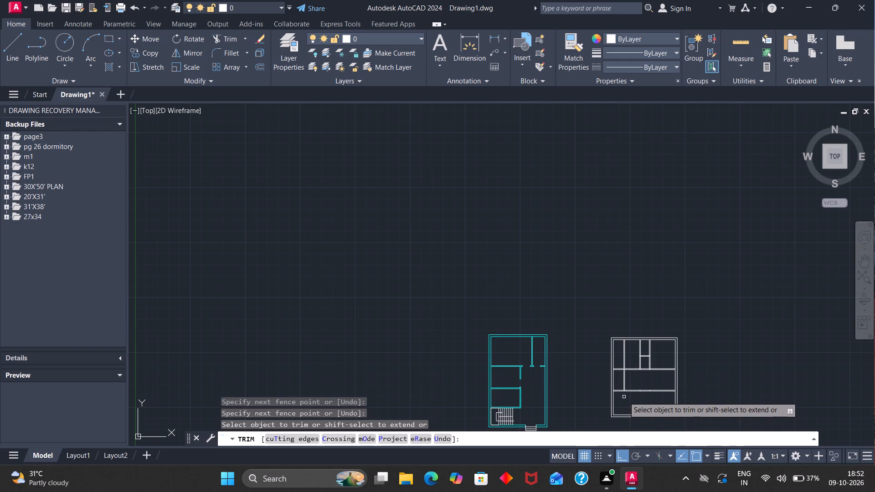
# Trim the leftover stubs of the two middle vertical partitions between the lower horizontal partition's lines.
pyautogui.scroll(3, 625, 401)
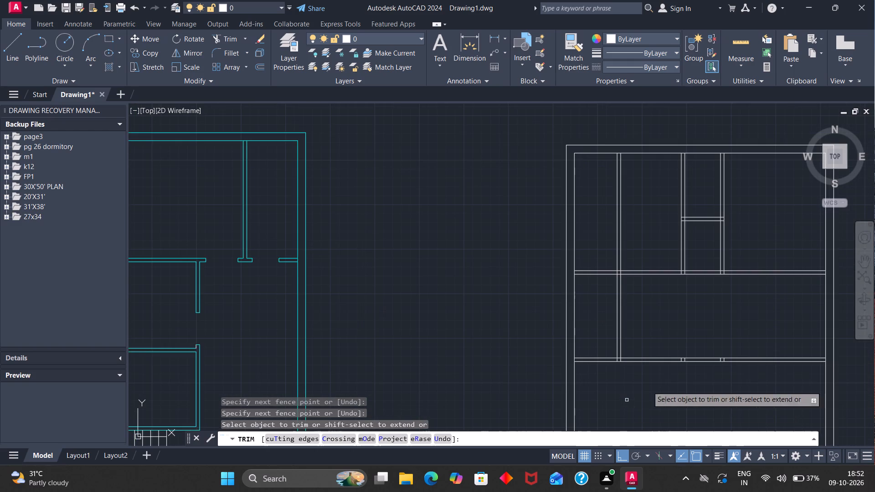
pyautogui.scroll(3, 748, 344)
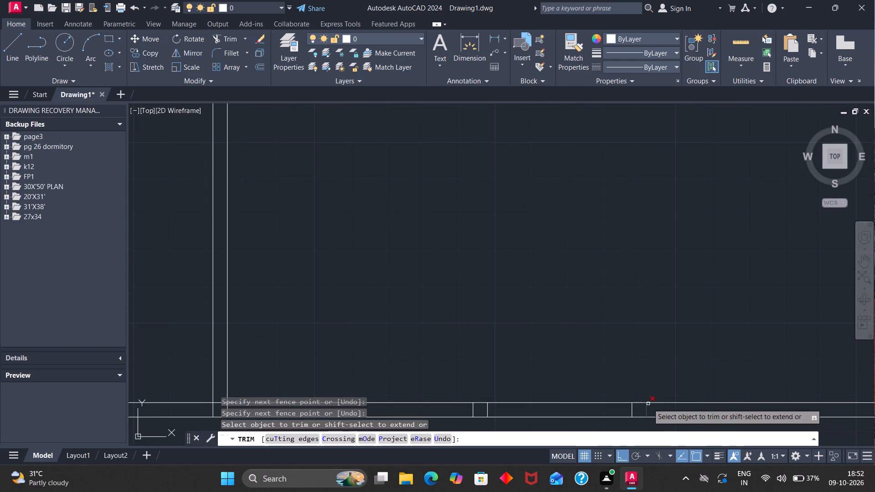
pyautogui.moveTo(652, 409); pyautogui.dragTo(535, 415)
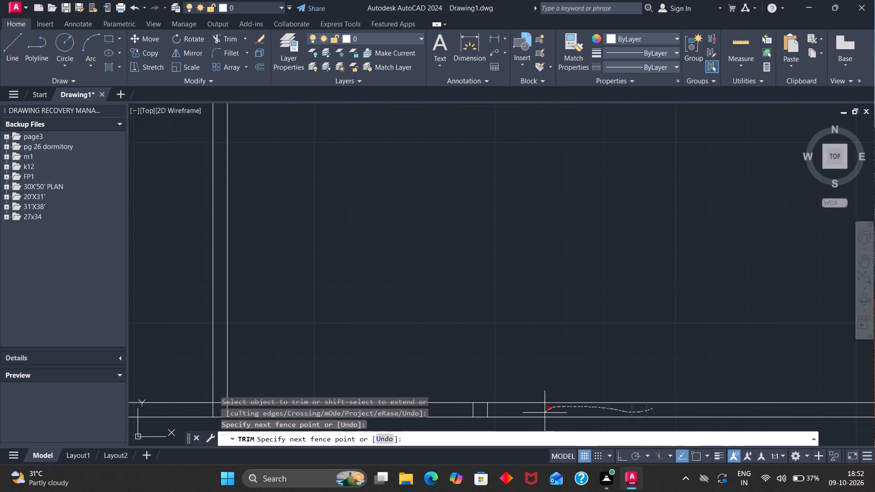
pyautogui.moveTo(535, 415); pyautogui.dragTo(470, 411)
pyautogui.scroll(-3, 509, 357)
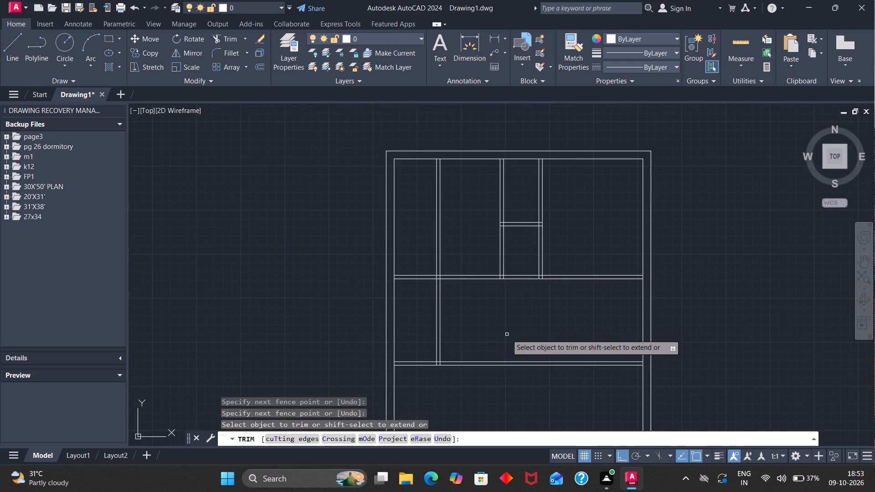
pyautogui.scroll(-2, 508, 333)
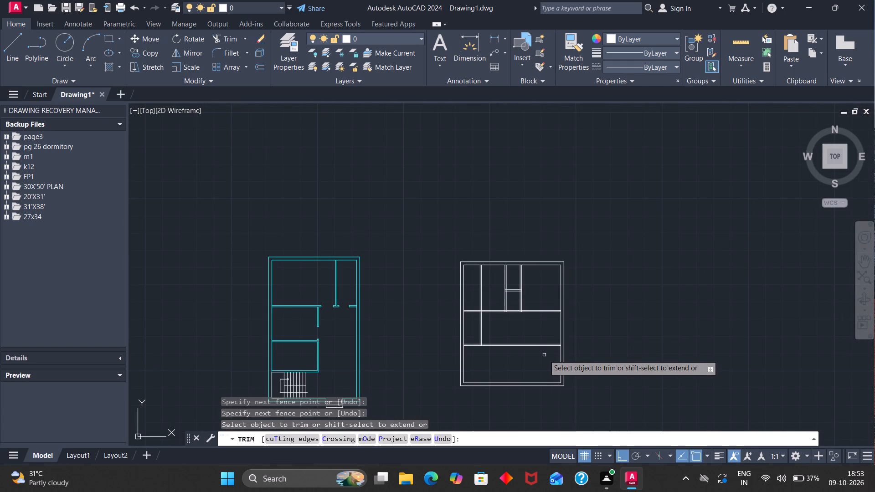
pyautogui.press('Escape')
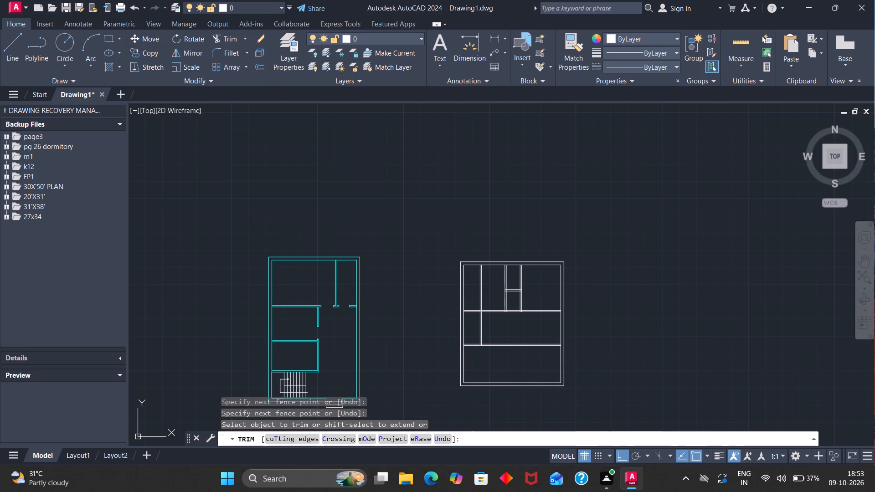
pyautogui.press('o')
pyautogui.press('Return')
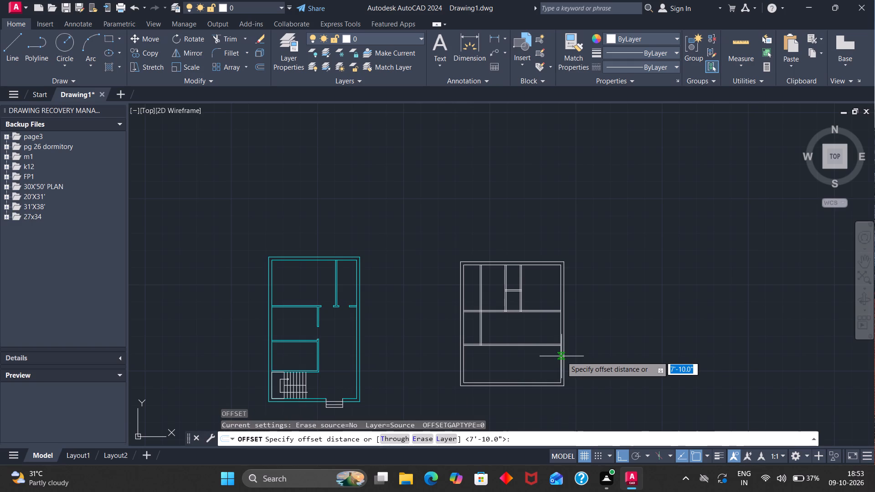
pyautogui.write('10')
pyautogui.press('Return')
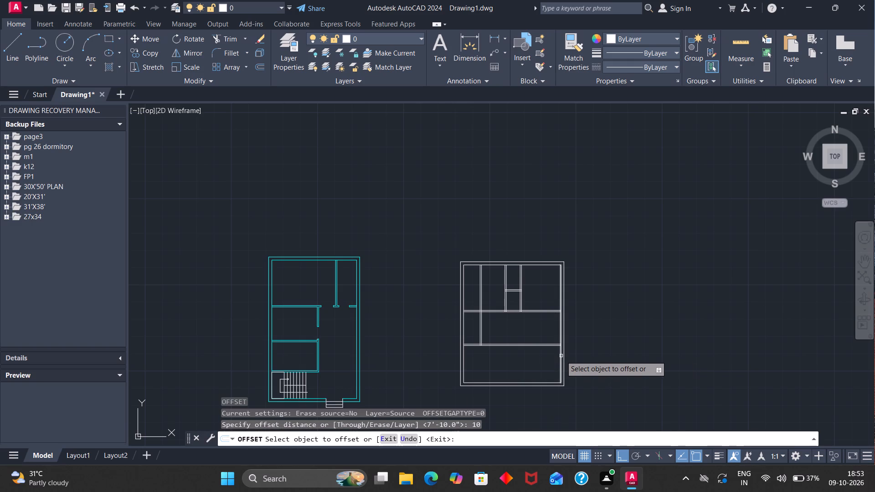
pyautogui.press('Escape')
# Offset the right inner wall line 10' inward, and offset the resulting line 4" towards the left to form a vertical partition.
pyautogui.press('o')
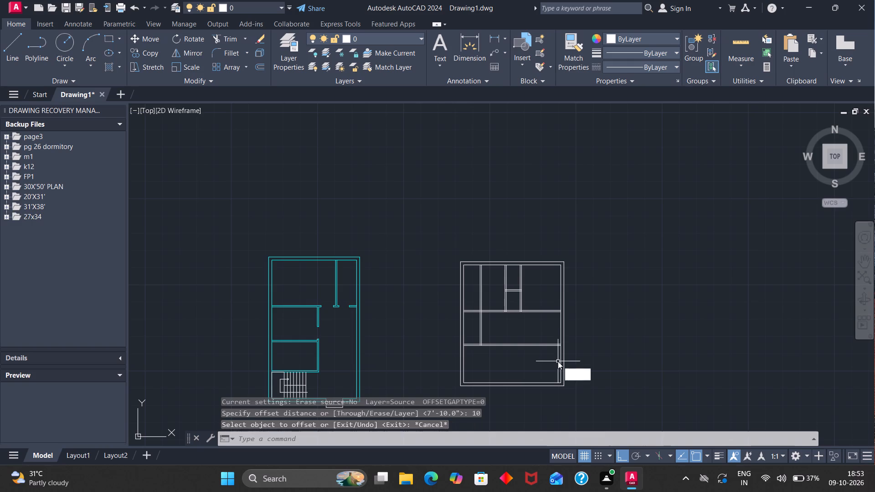
pyautogui.press('Return')
pyautogui.write("10'")
pyautogui.press('Return')
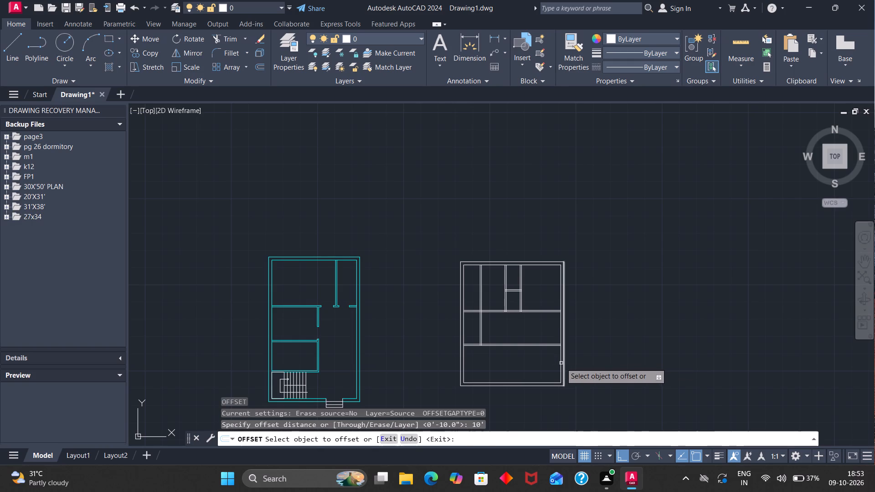
pyautogui.click(561, 363)
pyautogui.click(536, 368)
pyautogui.click(520, 369)
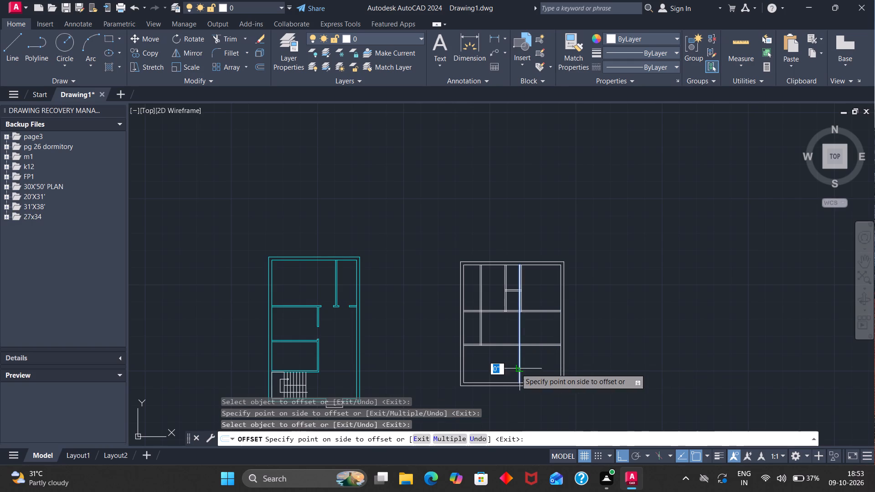
pyautogui.press('4')
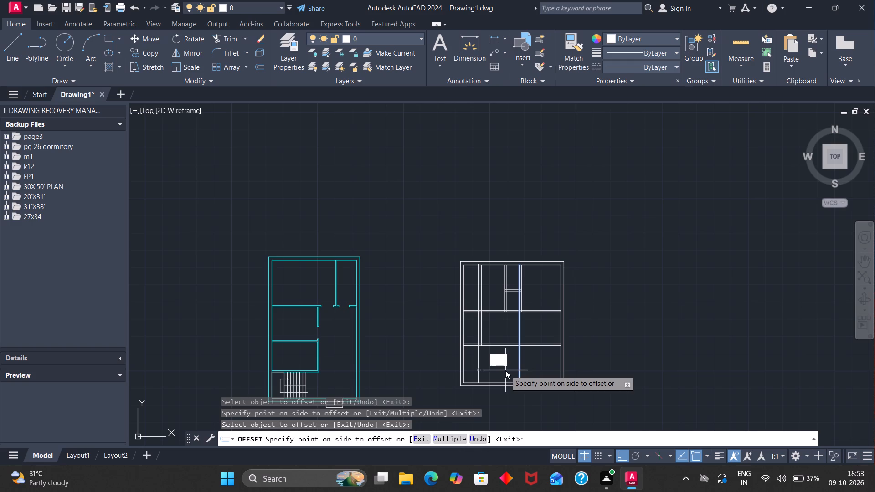
pyautogui.press('Return')
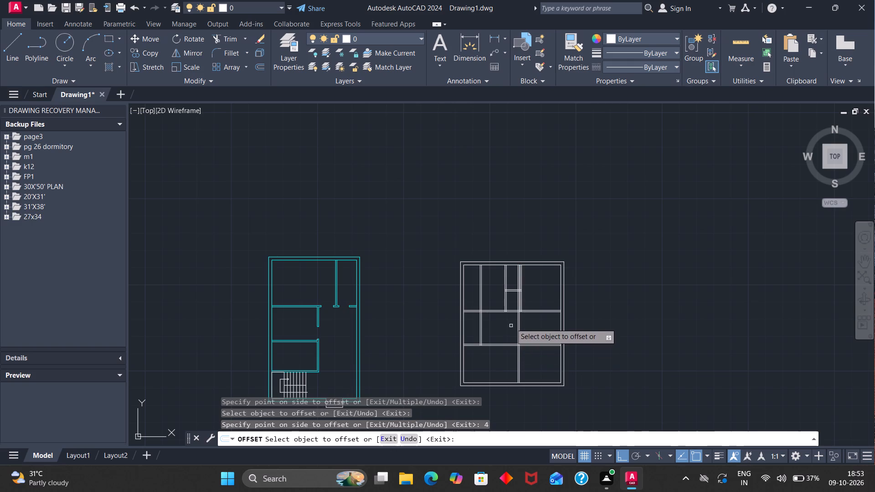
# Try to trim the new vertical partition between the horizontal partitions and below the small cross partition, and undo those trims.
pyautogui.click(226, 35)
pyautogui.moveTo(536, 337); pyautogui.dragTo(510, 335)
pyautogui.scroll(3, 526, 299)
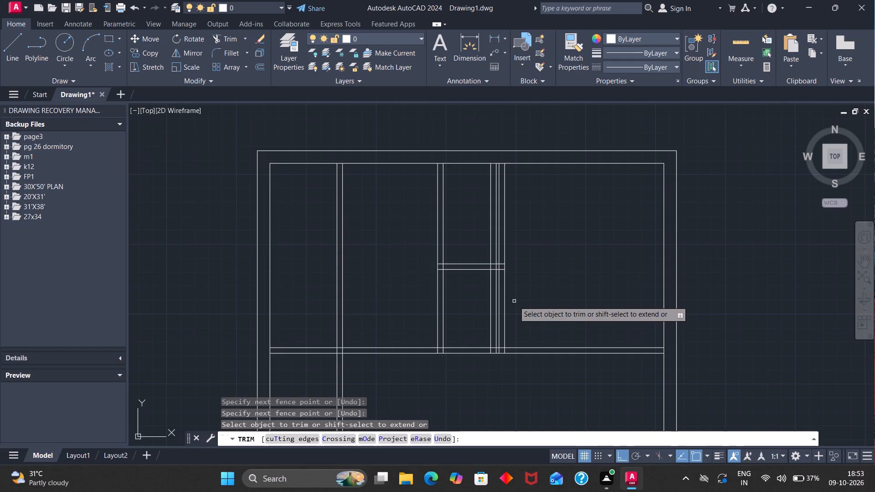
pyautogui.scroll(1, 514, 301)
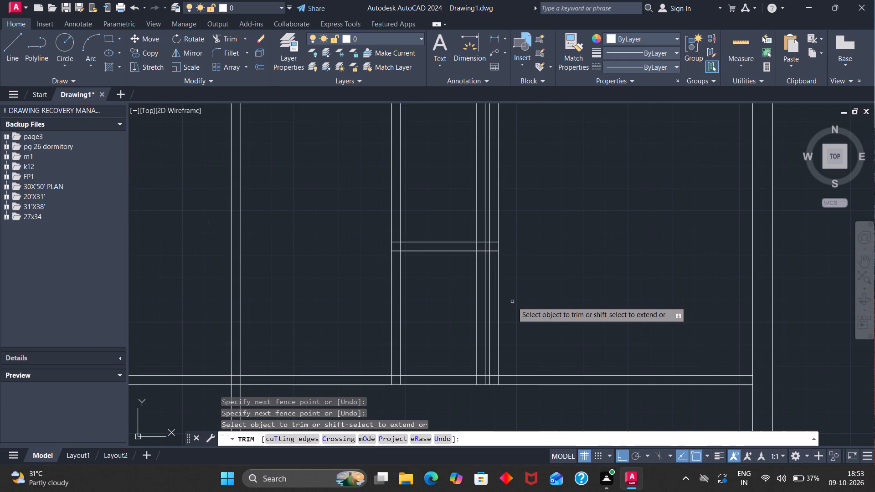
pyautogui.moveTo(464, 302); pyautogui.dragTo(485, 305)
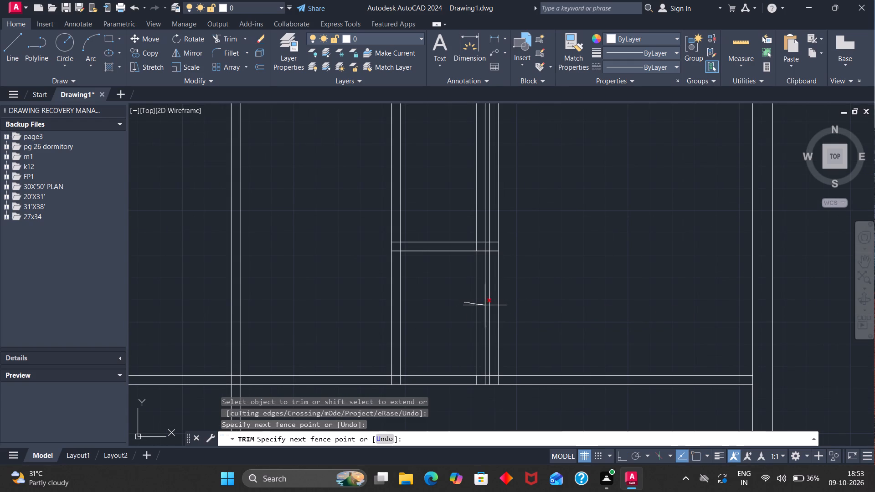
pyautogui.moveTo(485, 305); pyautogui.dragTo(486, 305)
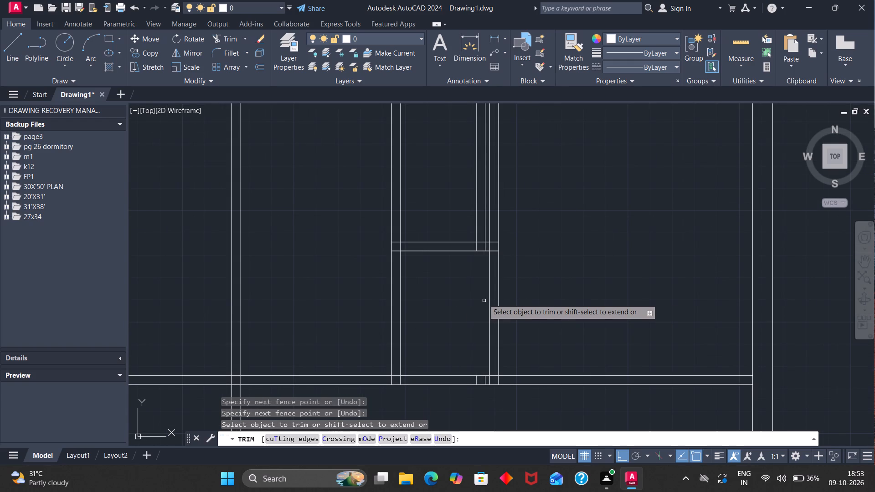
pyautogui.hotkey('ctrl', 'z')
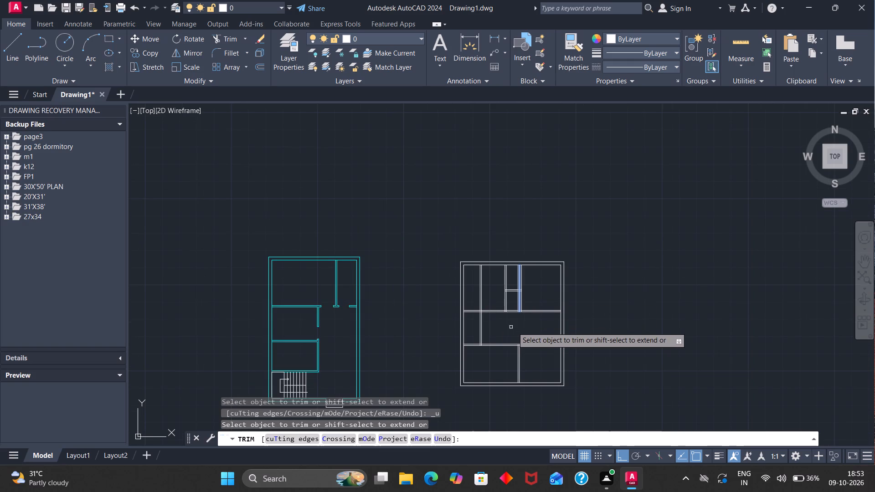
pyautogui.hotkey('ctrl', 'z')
# Trim away both lines of the new vertical partition above the upper horizontal partition.
pyautogui.scroll(5, 521, 315)
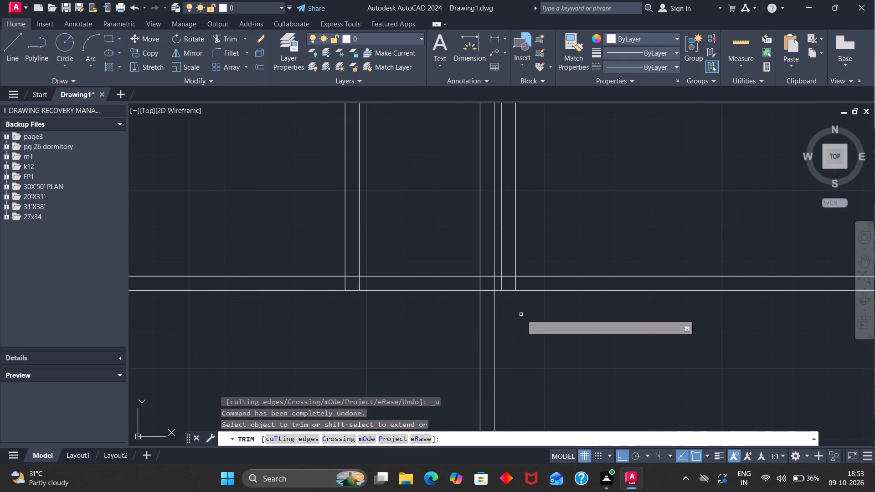
pyautogui.click(495, 266)
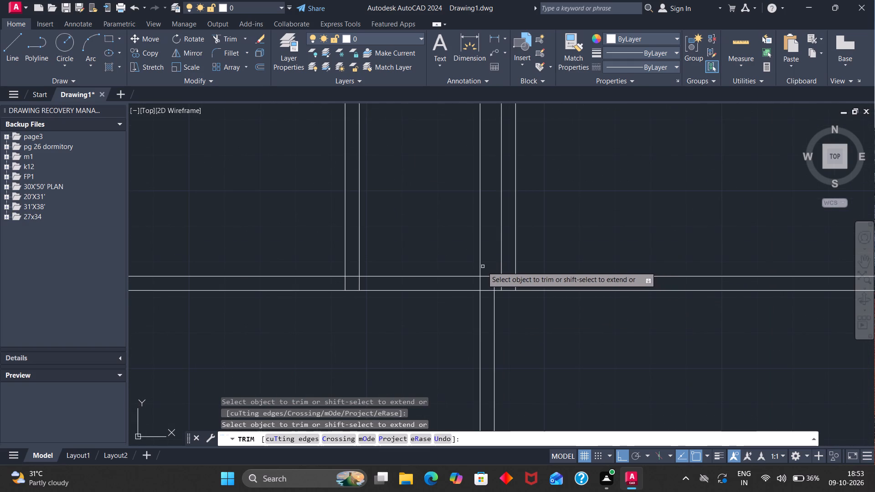
pyautogui.click(481, 266)
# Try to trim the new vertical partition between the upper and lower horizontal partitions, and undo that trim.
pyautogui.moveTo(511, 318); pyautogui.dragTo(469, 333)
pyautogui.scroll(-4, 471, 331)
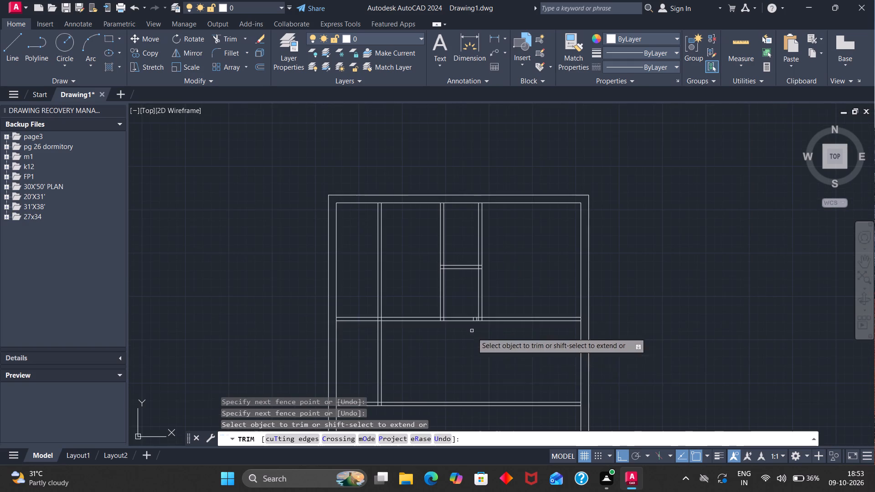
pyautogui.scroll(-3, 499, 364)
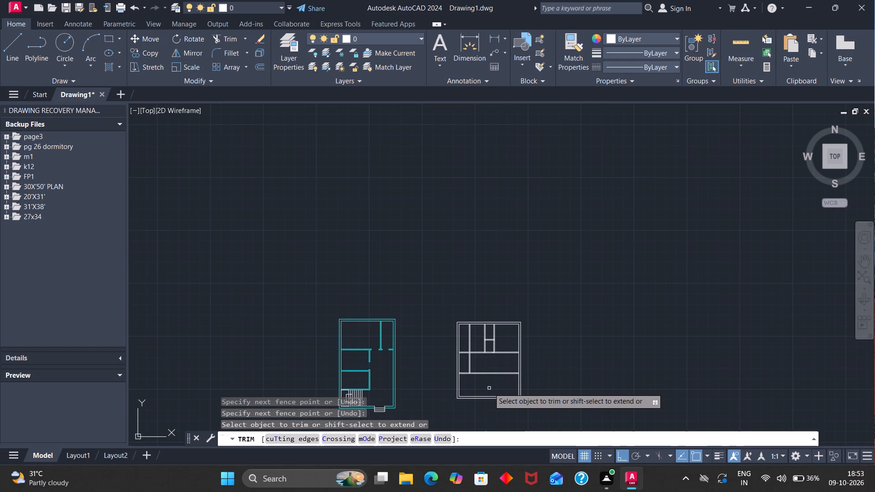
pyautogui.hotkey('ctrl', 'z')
# Trim away both lines of the new vertical partition between the upper and lower horizontal partitions, keeping its part in the bottom room.
pyautogui.scroll(-9, 489, 385)
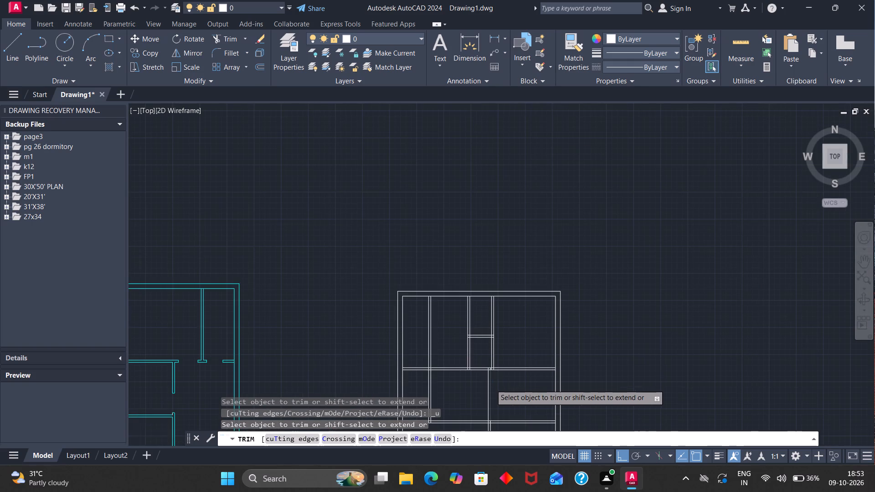
pyautogui.scroll(5, 490, 400)
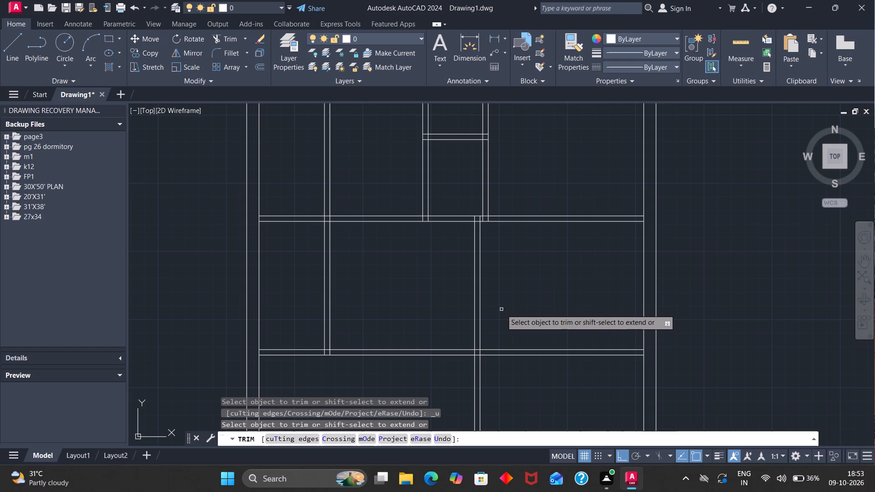
pyautogui.moveTo(501, 309); pyautogui.dragTo(444, 309)
pyautogui.scroll(-4, 468, 294)
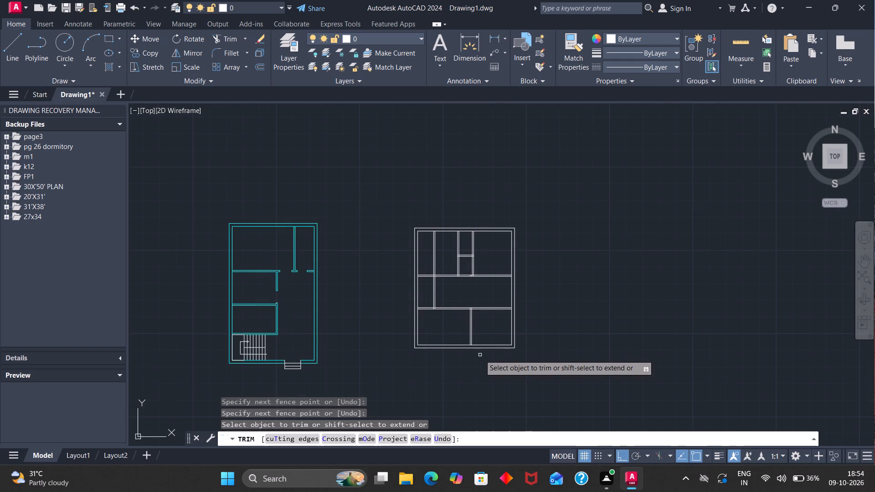
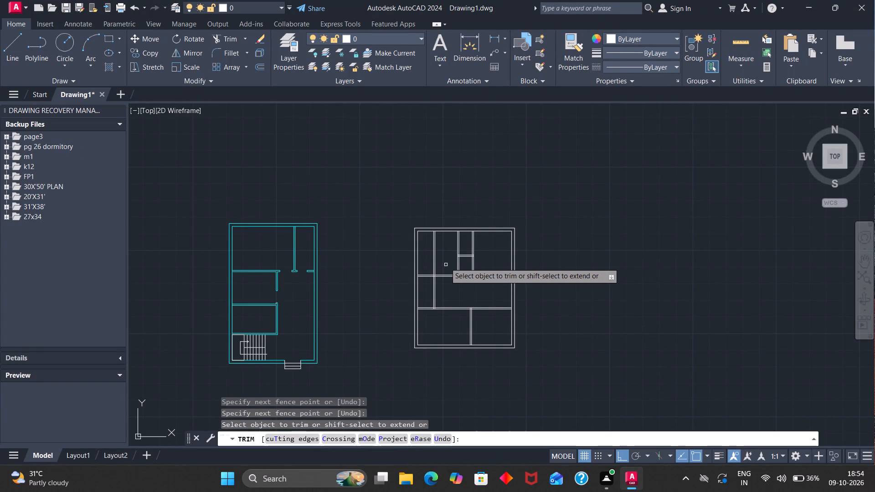
# Trim away both lines of the leftmost vertical partition above the upper horizontal partition.
pyautogui.moveTo(440, 258); pyautogui.dragTo(420, 262)
# Trim away the upper horizontal partition between the two central vertical partitions, including the leftover stub and stray end lines.
pyautogui.scroll(-2, 433, 250)
pyautogui.scroll(3, 434, 250)
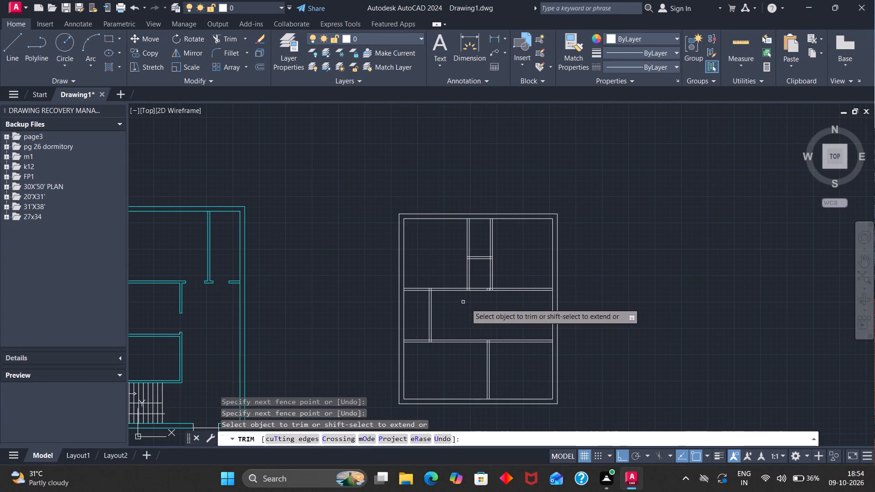
pyautogui.moveTo(478, 277); pyautogui.dragTo(480, 312)
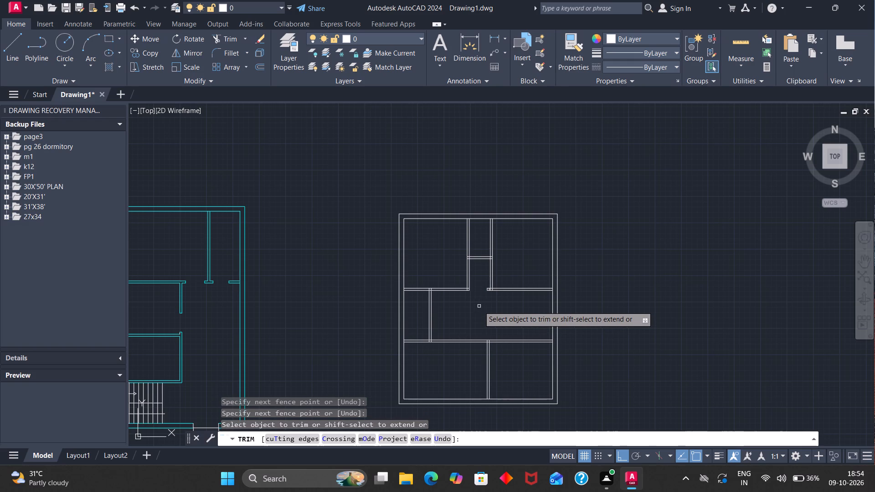
pyautogui.scroll(-2, 479, 306)
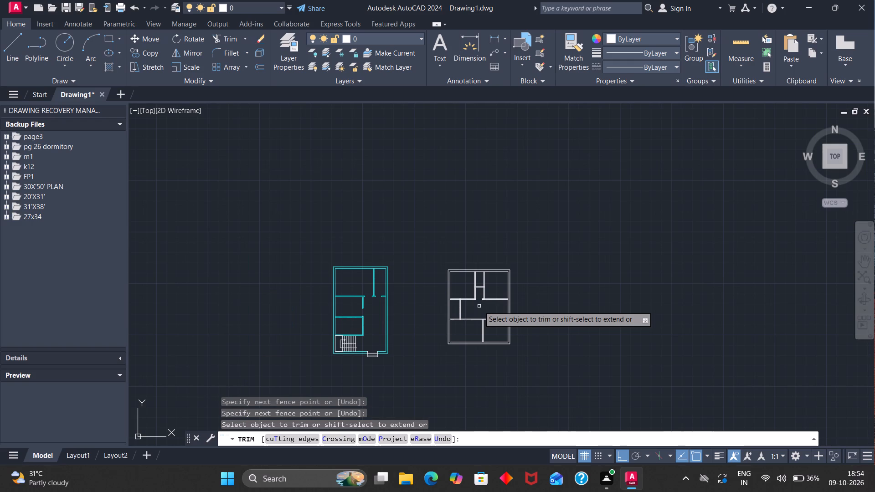
pyautogui.scroll(4, 484, 293)
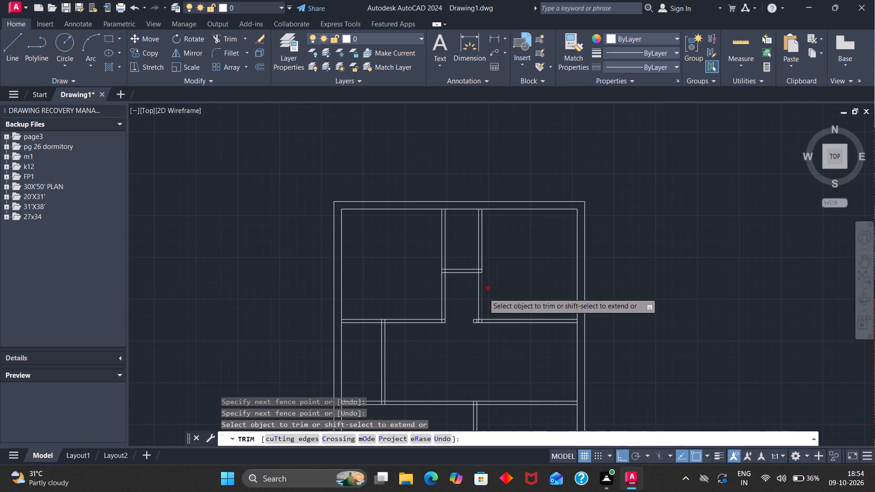
pyautogui.scroll(3, 465, 322)
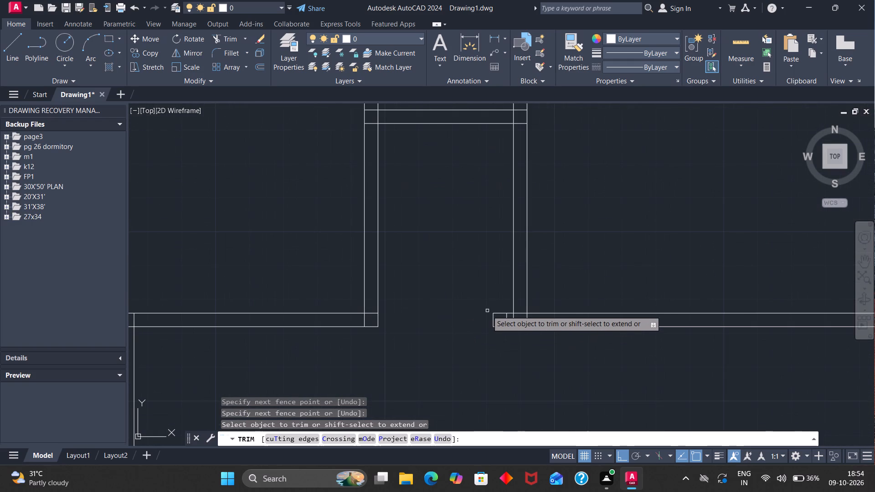
pyautogui.moveTo(499, 303); pyautogui.dragTo(502, 334)
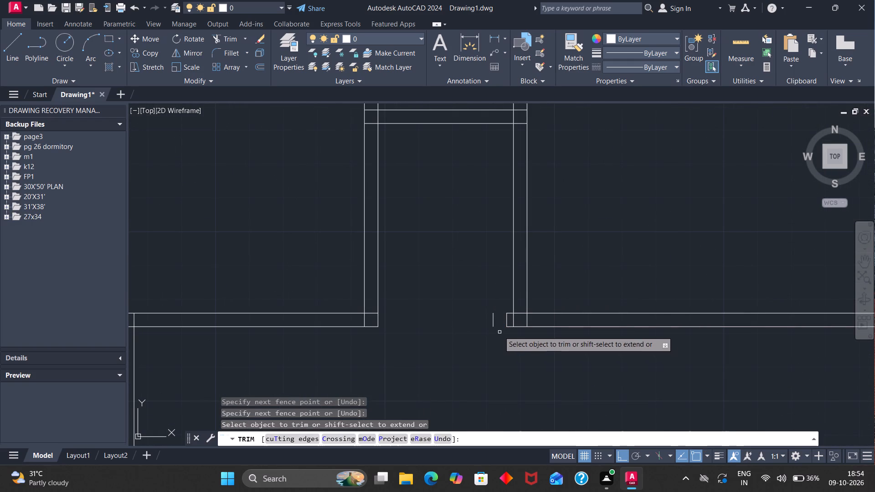
pyautogui.moveTo(499, 330); pyautogui.dragTo(488, 325)
pyautogui.moveTo(507, 331); pyautogui.dragTo(507, 311)
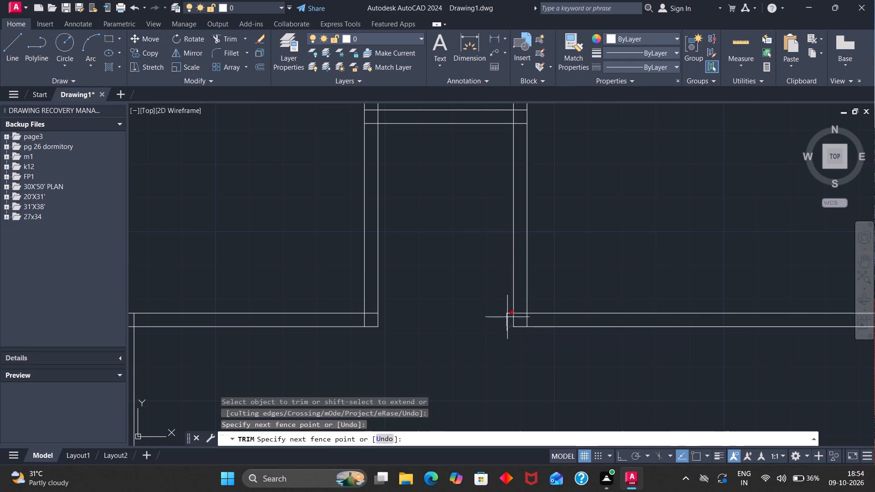
pyautogui.moveTo(507, 311); pyautogui.dragTo(507, 307)
pyautogui.moveTo(507, 306); pyautogui.dragTo(496, 321)
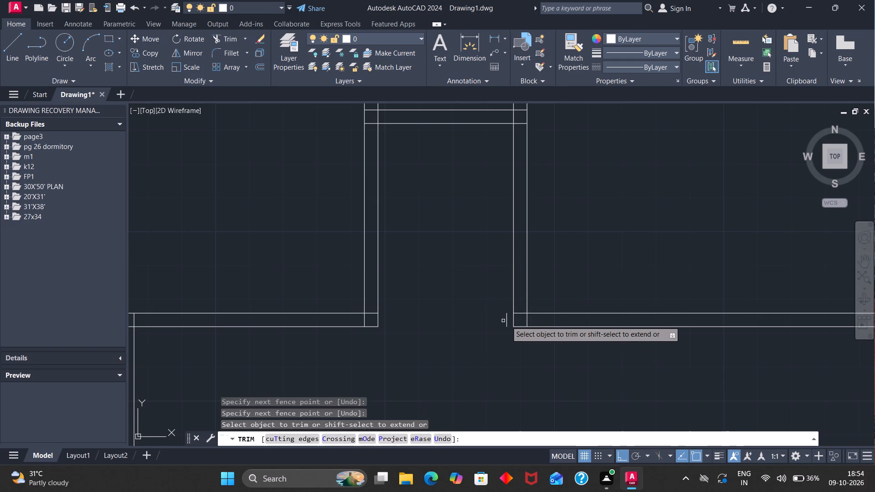
pyautogui.click(506, 321)
# Trim the overlapping lines inside the corner where the left central partition meets the upper horizontal partition.
pyautogui.scroll(-2, 470, 273)
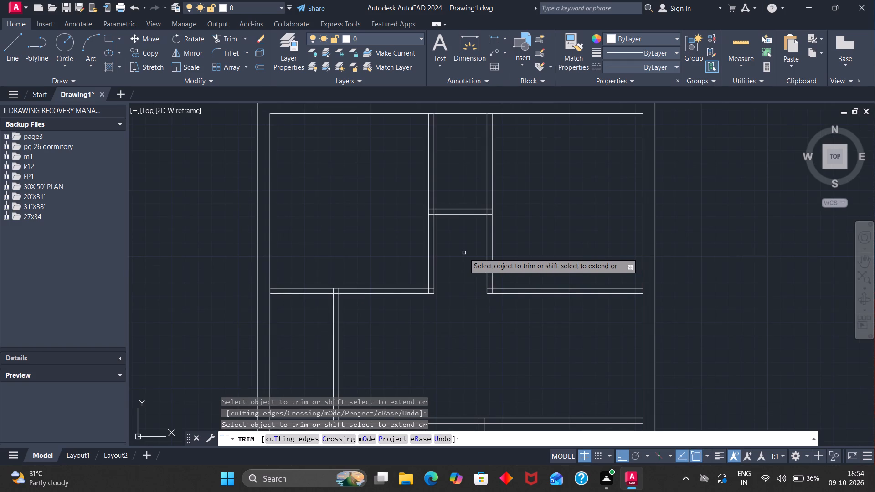
pyautogui.scroll(4, 436, 280)
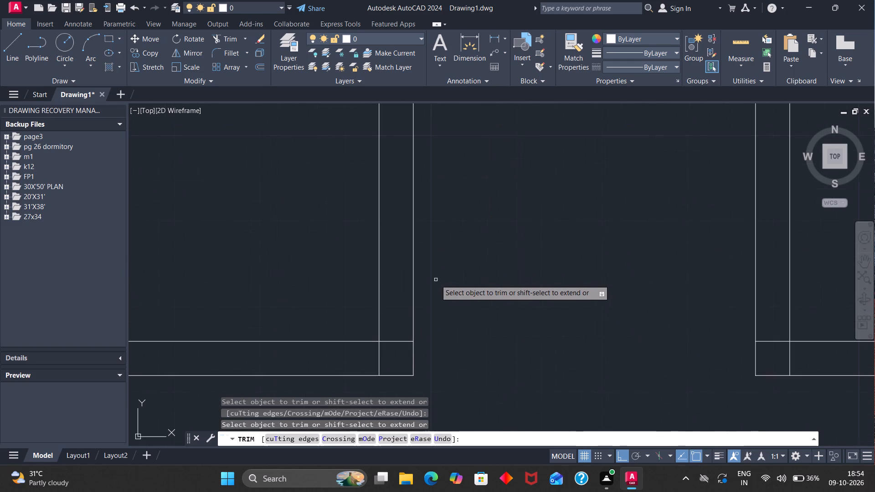
pyautogui.moveTo(400, 327); pyautogui.dragTo(376, 358)
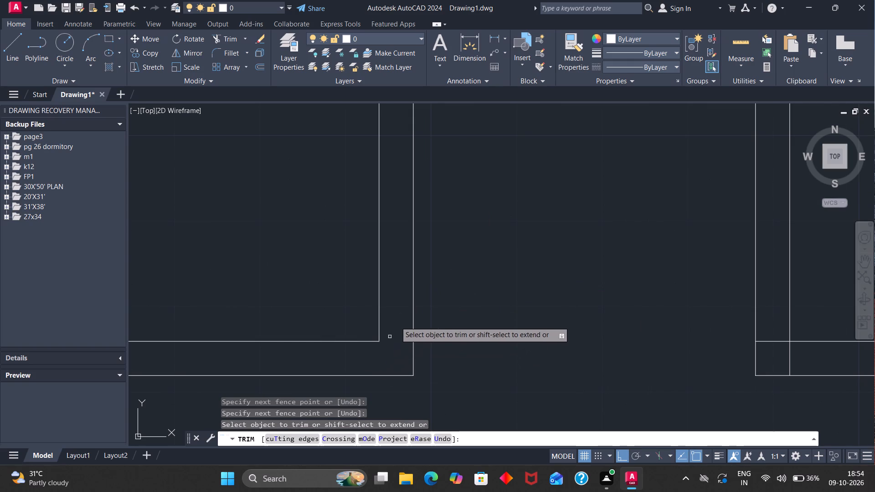
# Trim the overlapping lines at both ends of the small cross partition where it joins the two central partitions.
pyautogui.scroll(-3, 396, 321)
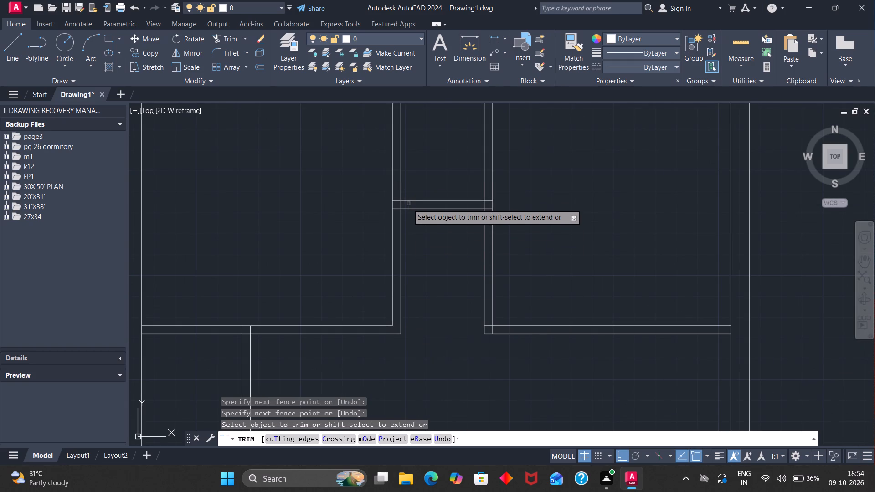
pyautogui.scroll(3, 397, 194)
pyautogui.moveTo(396, 194); pyautogui.dragTo(389, 273)
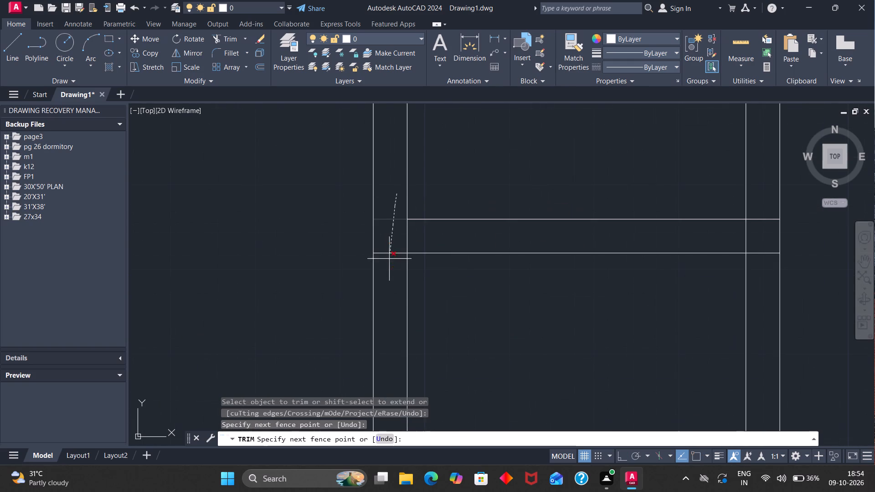
pyautogui.moveTo(389, 273); pyautogui.dragTo(389, 278)
pyautogui.moveTo(394, 246); pyautogui.dragTo(416, 245)
pyautogui.scroll(-3, 419, 239)
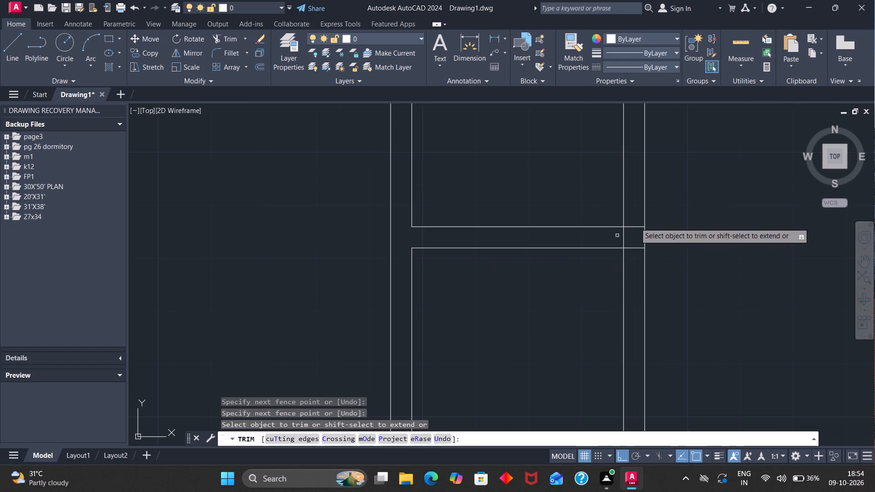
pyautogui.moveTo(630, 216); pyautogui.dragTo(634, 272)
pyautogui.moveTo(631, 243); pyautogui.dragTo(614, 243)
# Trim the overlapping lines inside the corner where the right central partition meets the upper horizontal partition.
pyautogui.scroll(-4, 614, 240)
pyautogui.scroll(5, 618, 329)
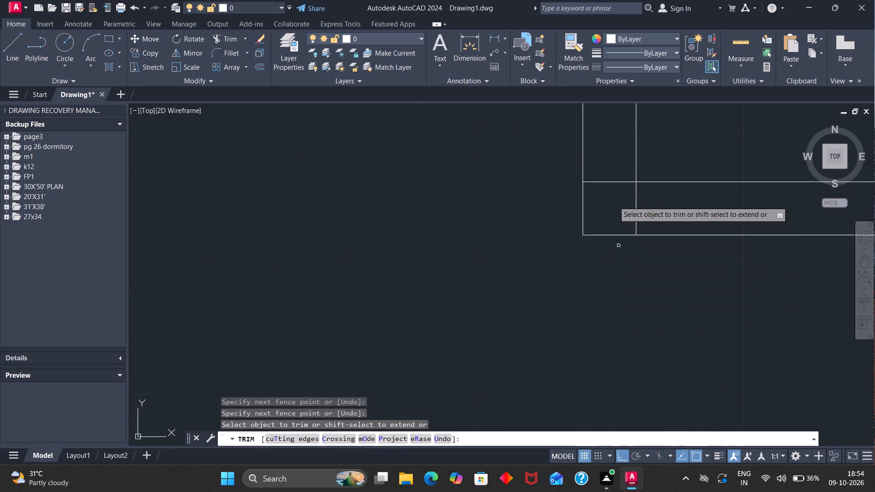
pyautogui.moveTo(610, 161); pyautogui.dragTo(645, 211)
# Trim the overlapping lines where the bottom room's vertical partition joins the lower horizontal partition into a clean T-junction.
pyautogui.scroll(-4, 643, 212)
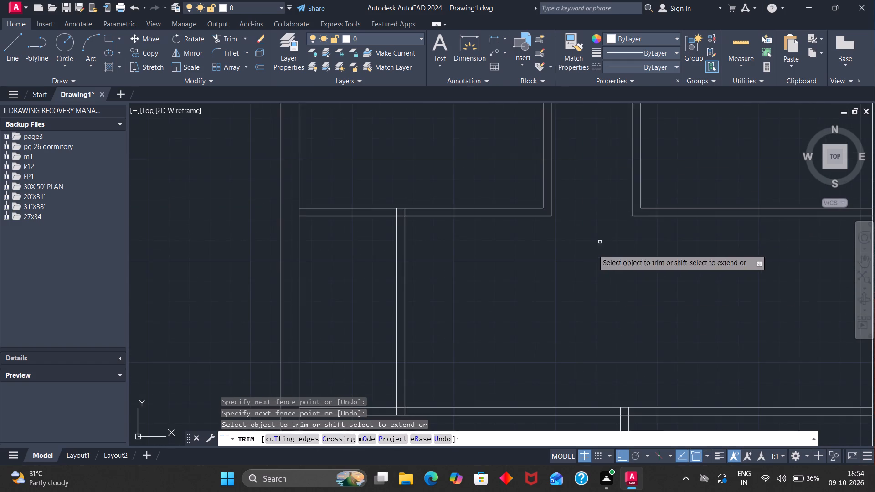
pyautogui.scroll(-3, 589, 254)
pyautogui.scroll(3, 601, 350)
pyautogui.scroll(4, 603, 257)
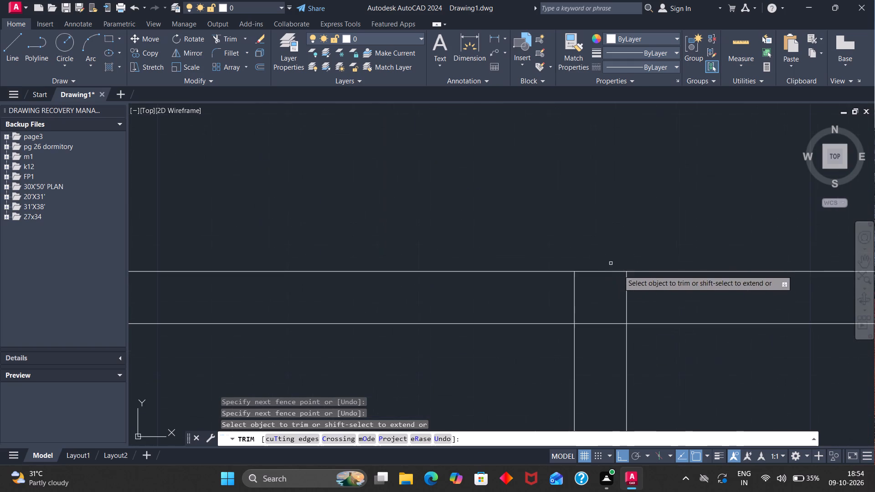
pyautogui.moveTo(643, 287); pyautogui.dragTo(559, 295)
pyautogui.moveTo(599, 302); pyautogui.dragTo(592, 365)
# Trim the overlapping lines at both ends of the leftmost vertical partition where it joins the lower and upper horizontal partitions.
pyautogui.scroll(-4, 593, 335)
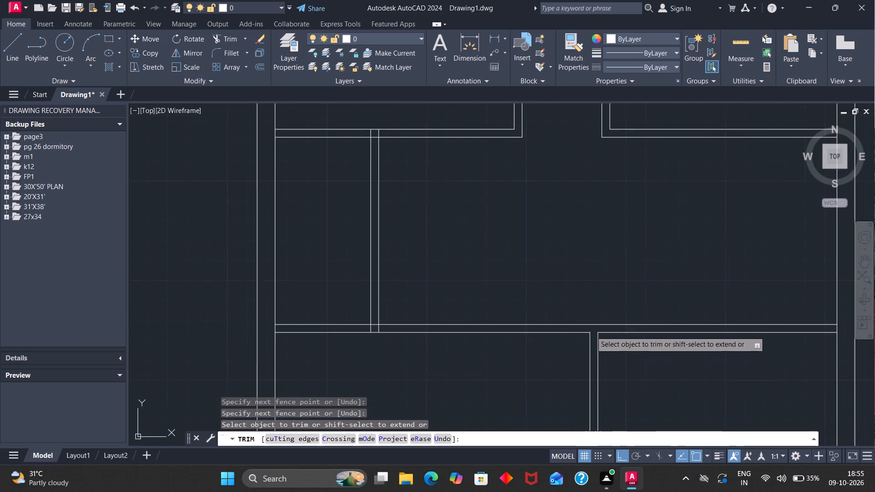
pyautogui.scroll(4, 372, 322)
pyautogui.moveTo(422, 351); pyautogui.dragTo(350, 359)
pyautogui.moveTo(386, 298); pyautogui.dragTo(383, 371)
pyautogui.scroll(-3, 385, 348)
pyautogui.scroll(-3, 385, 238)
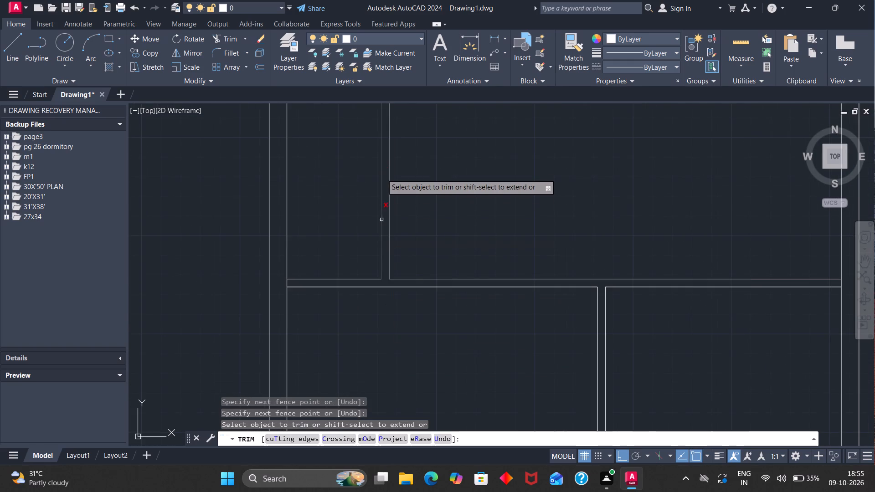
pyautogui.scroll(-3, 382, 168)
pyautogui.scroll(7, 384, 135)
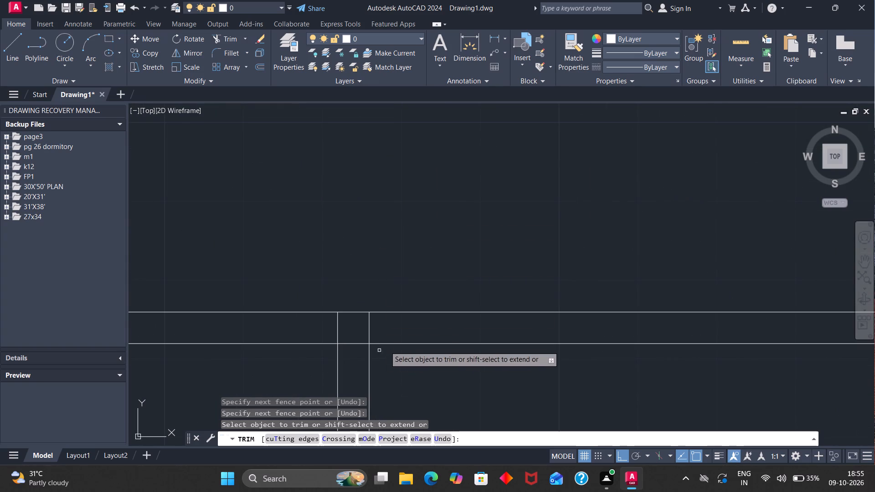
pyautogui.moveTo(387, 331); pyautogui.dragTo(328, 330)
pyautogui.moveTo(345, 328); pyautogui.dragTo(351, 371)
# Draw a 4" line across the left central partition at its lower corner, level with the horizontal partition's upper line.
pyautogui.scroll(-5, 363, 351)
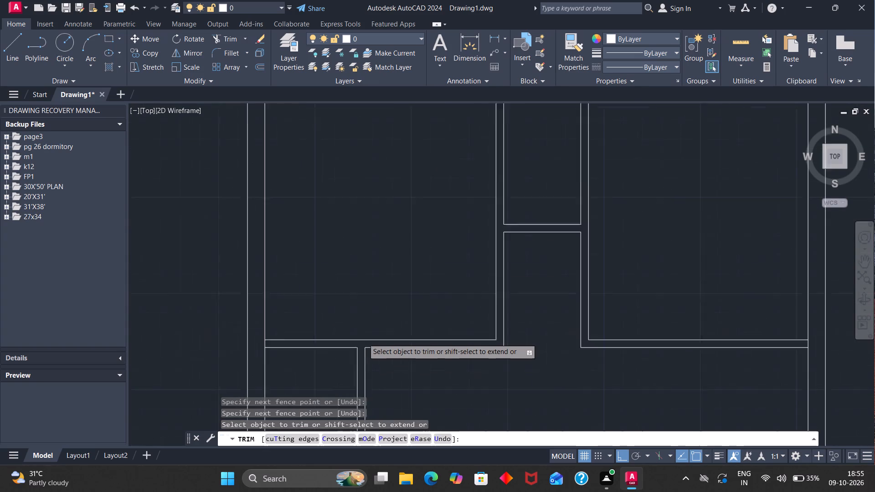
pyautogui.scroll(-3, 362, 333)
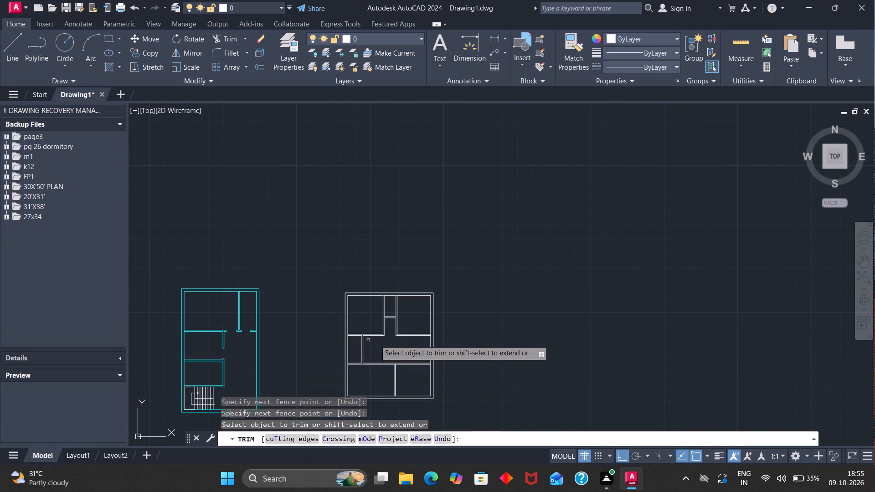
pyautogui.scroll(3, 376, 339)
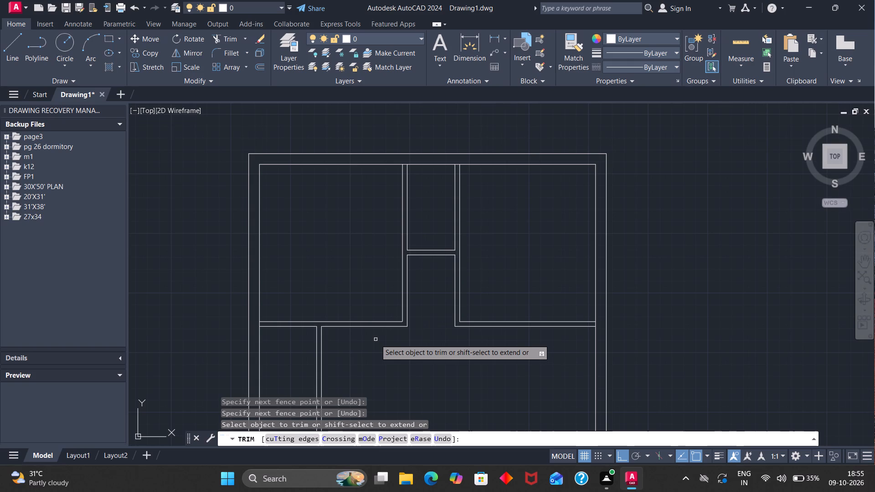
pyautogui.click(15, 42)
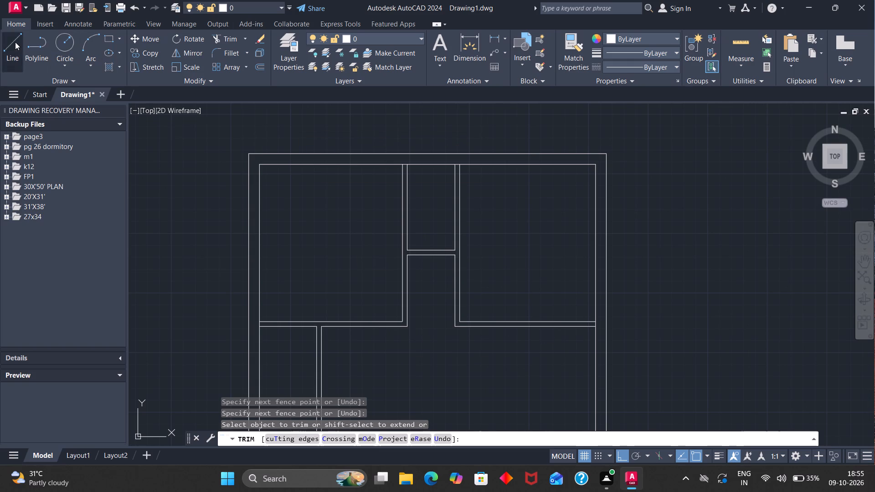
pyautogui.scroll(3, 372, 318)
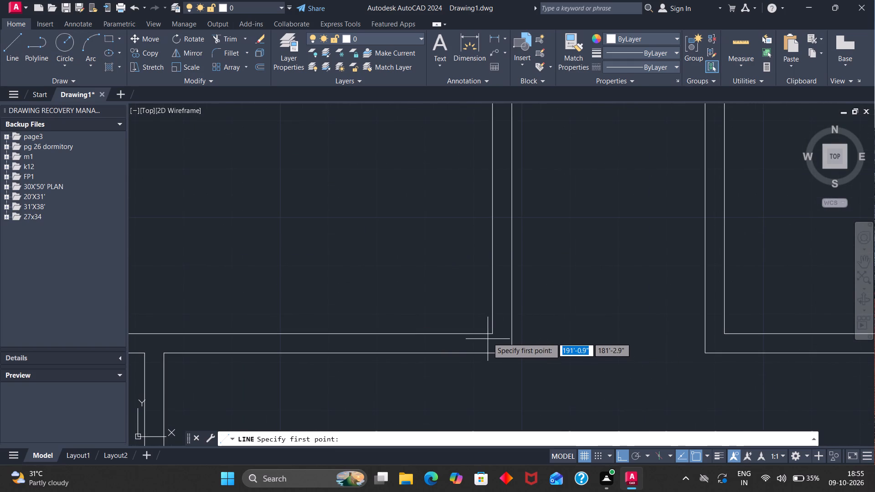
pyautogui.click(492, 335)
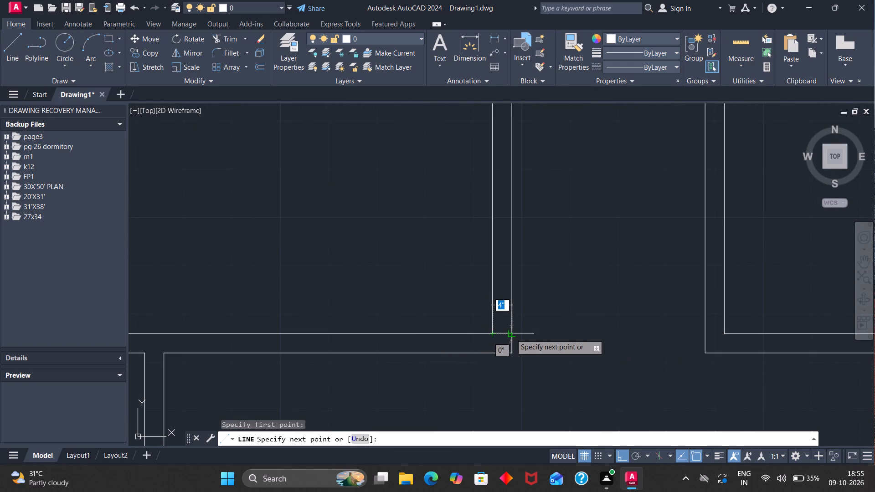
pyautogui.click(511, 334)
pyautogui.press('Escape')
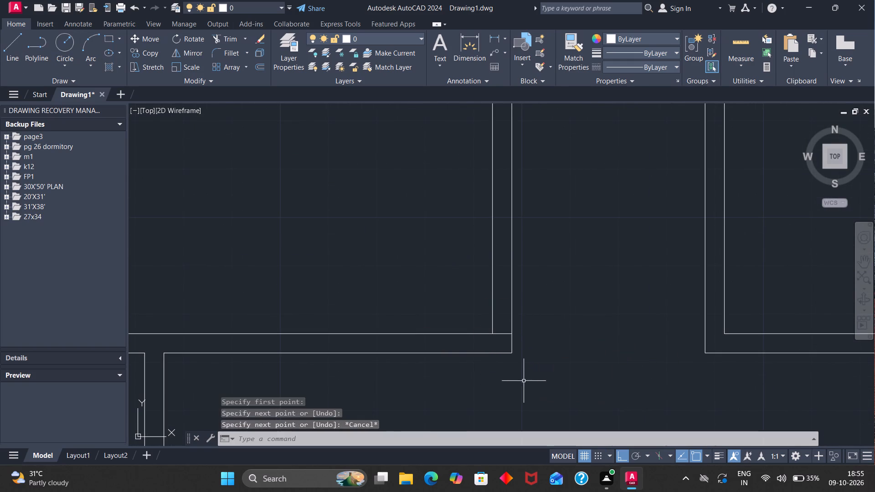
# Offset the short line 6" up the left central partition, and offset that copy a further 3' up.
pyautogui.press('o')
pyautogui.press('Return')
pyautogui.press('6')
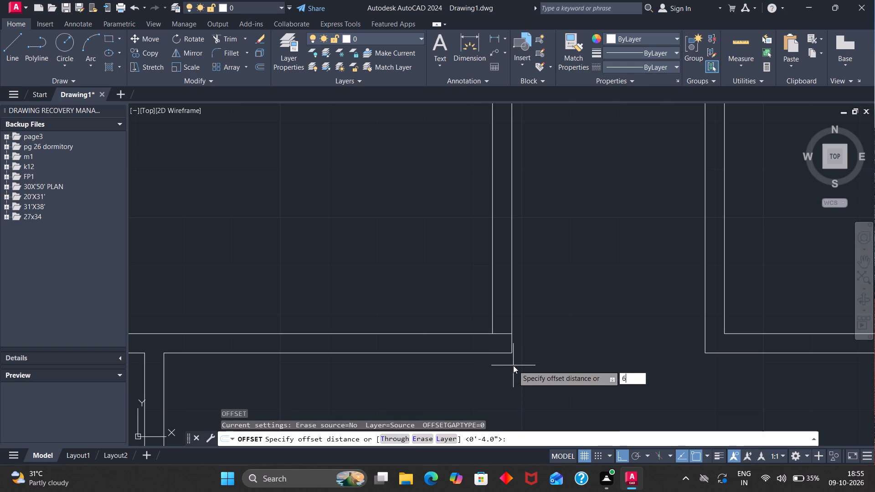
pyautogui.press('Return')
pyautogui.click(504, 333)
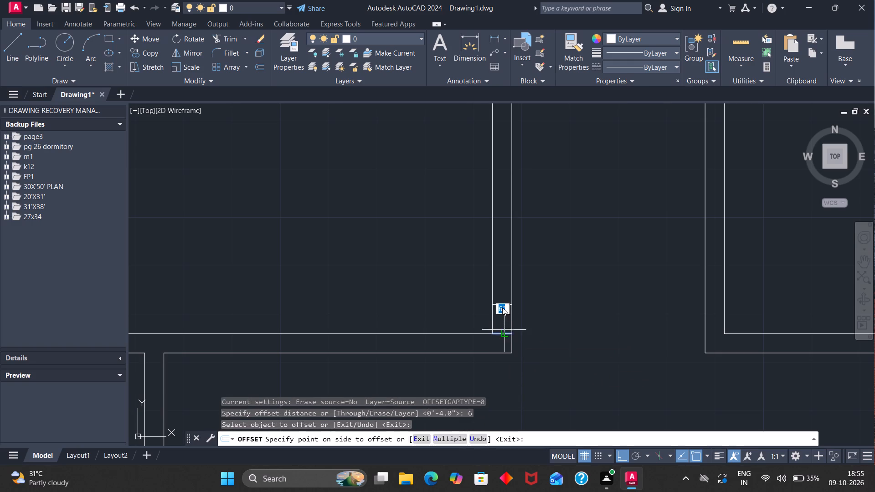
pyautogui.click(502, 299)
pyautogui.click(502, 306)
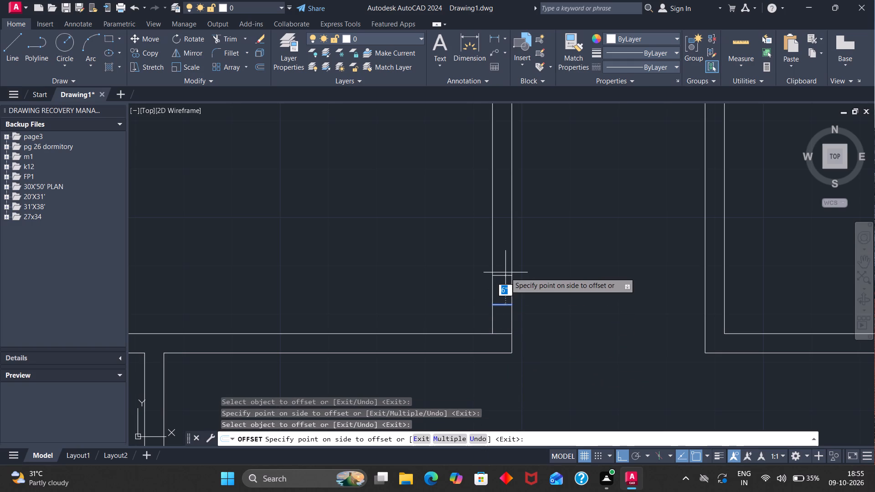
pyautogui.write("3'")
pyautogui.press('Return')
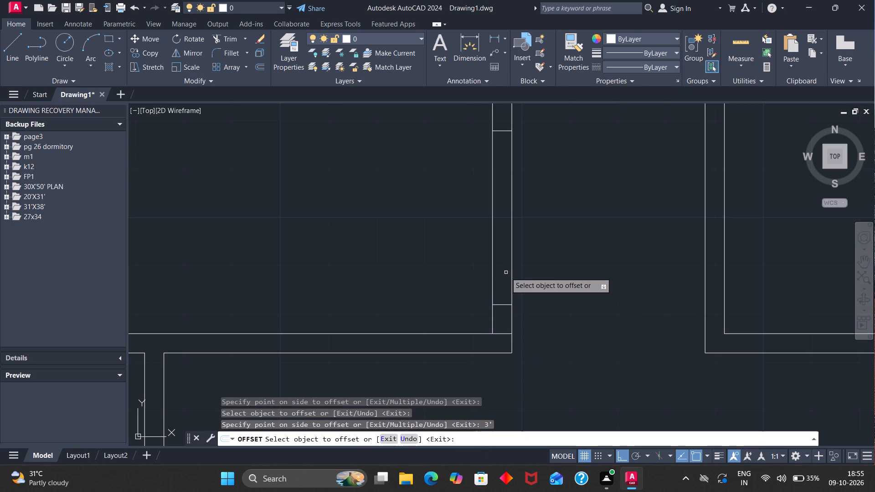
# Draw a short line across the right central partition at its lower corner, level with the horizontal partition's upper line.
pyautogui.scroll(-3, 522, 223)
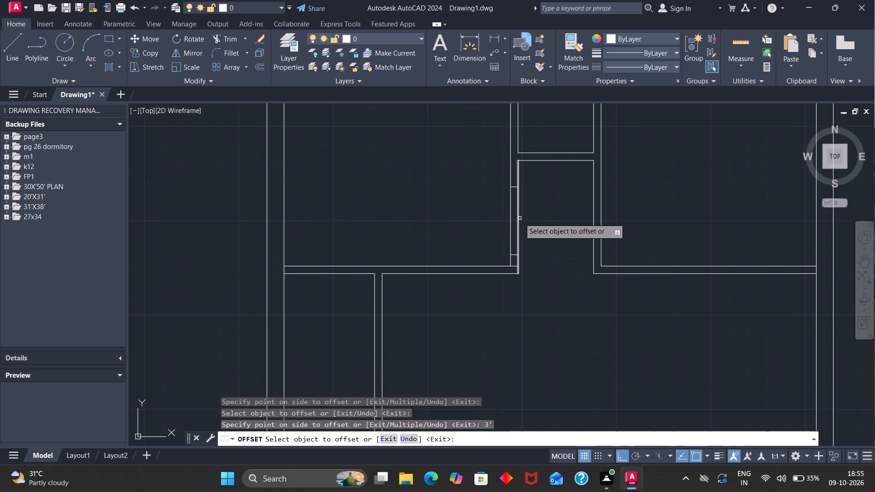
pyautogui.click(14, 44)
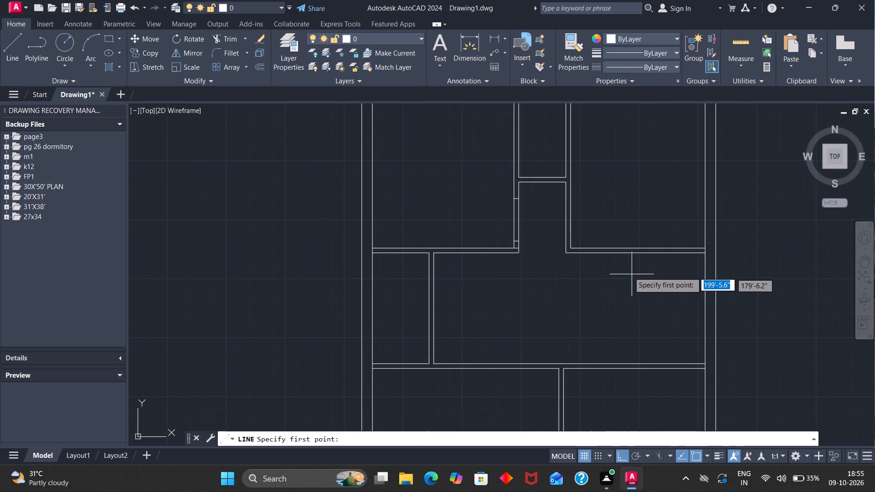
pyautogui.click(571, 247)
pyautogui.click(564, 245)
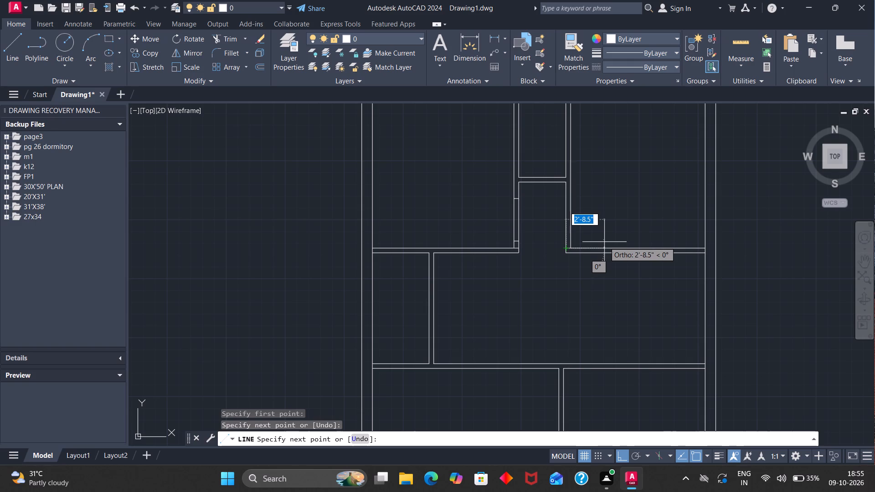
pyautogui.press('Escape')
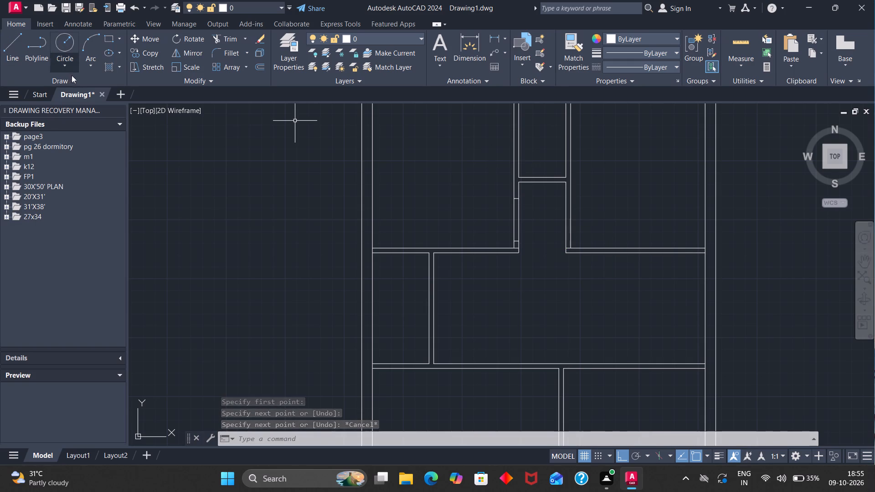
# Draw a short line closing the left end of the cross partition between the two central partitions, at the left central partition.
pyautogui.press('space')
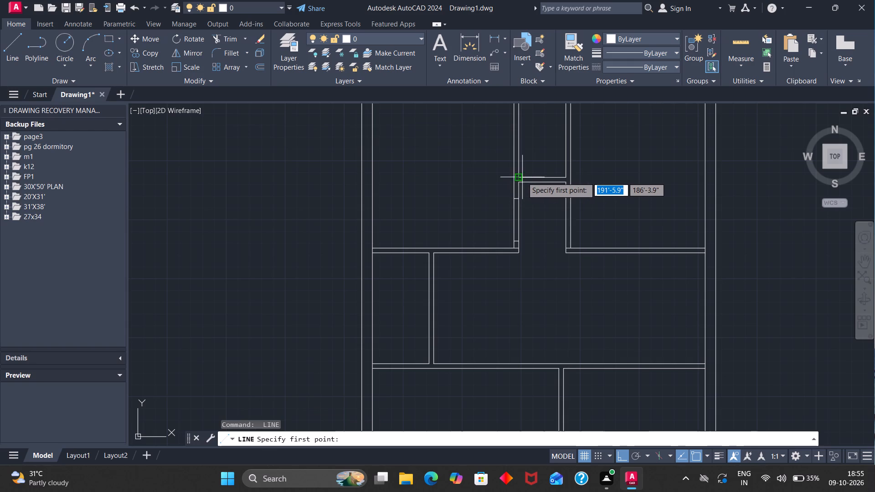
pyautogui.click(517, 177)
pyautogui.click(517, 183)
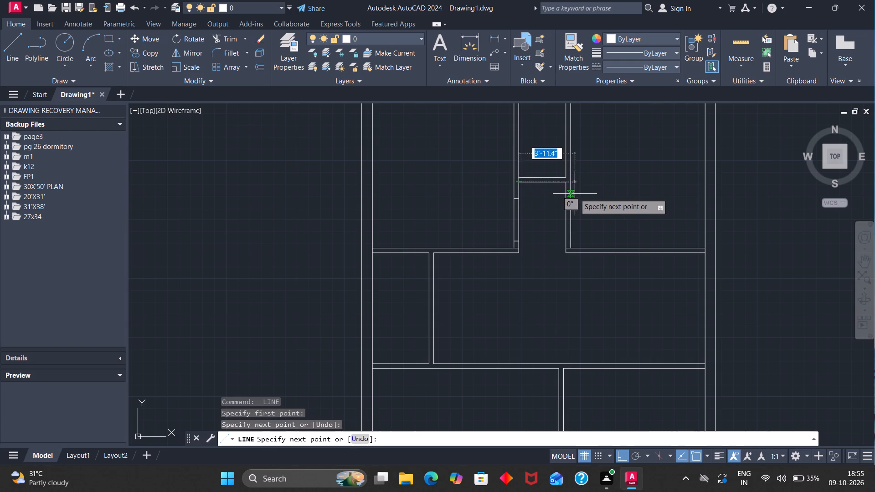
pyautogui.press('space')
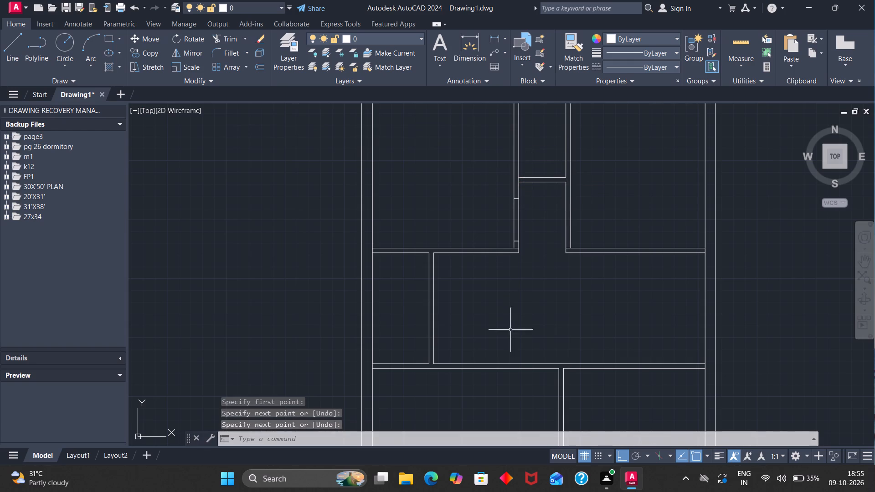
# Draw a short line across the upper end of the lower vertical partition, level with the horizontal partition's lower line.
pyautogui.scroll(-3, 565, 375)
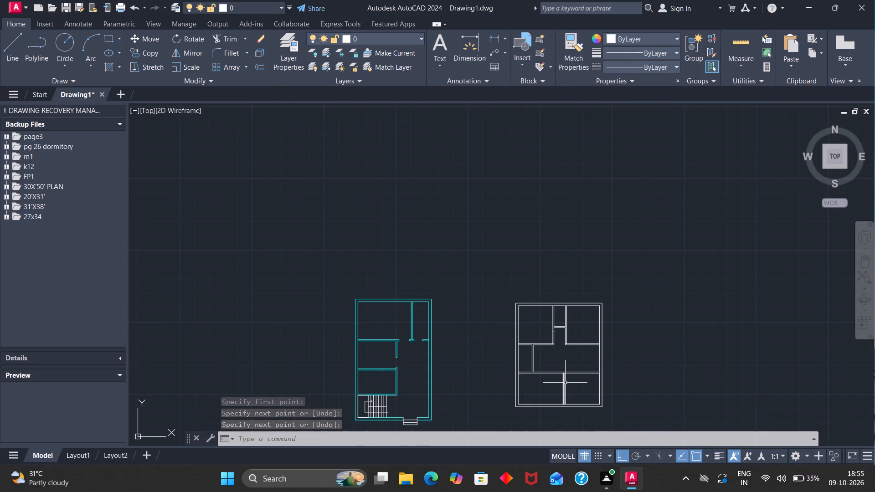
pyautogui.scroll(4, 564, 383)
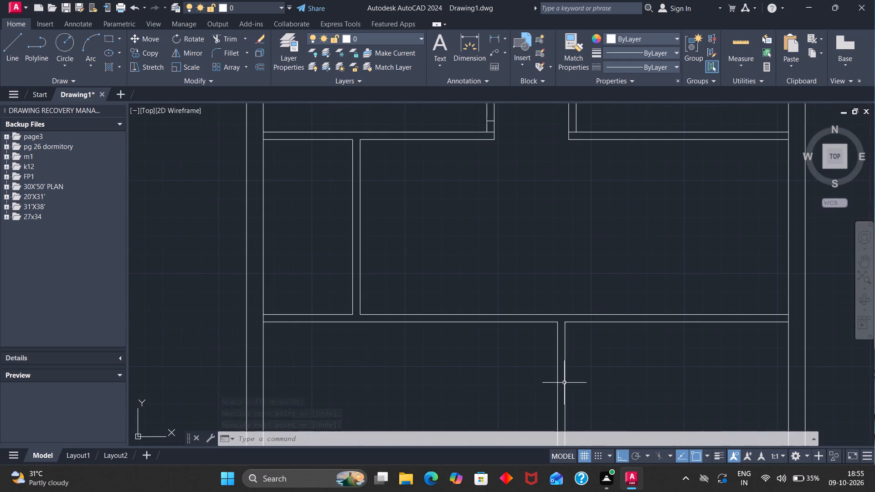
pyautogui.scroll(-2, 564, 383)
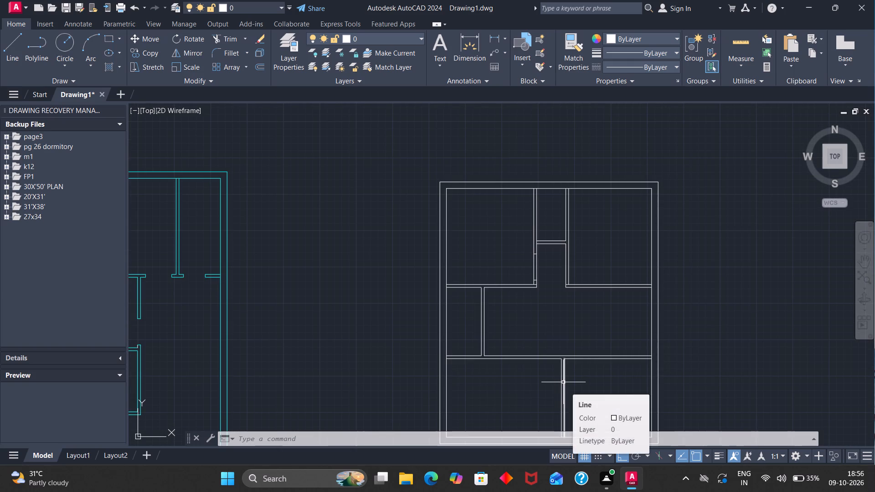
pyautogui.scroll(3, 562, 357)
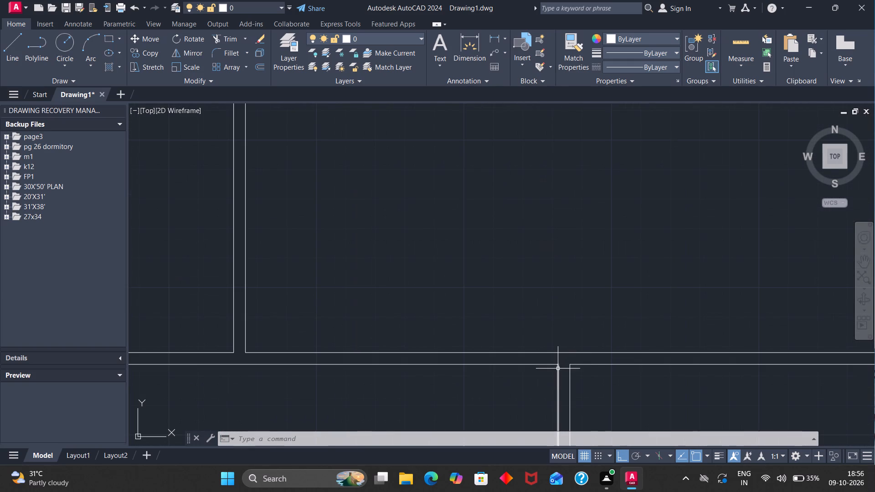
pyautogui.click(558, 365)
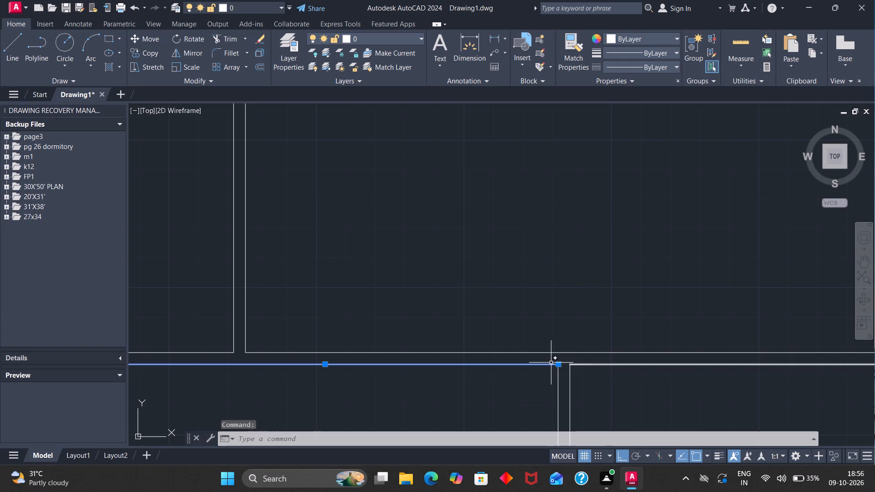
pyautogui.press('Escape')
pyautogui.press('space')
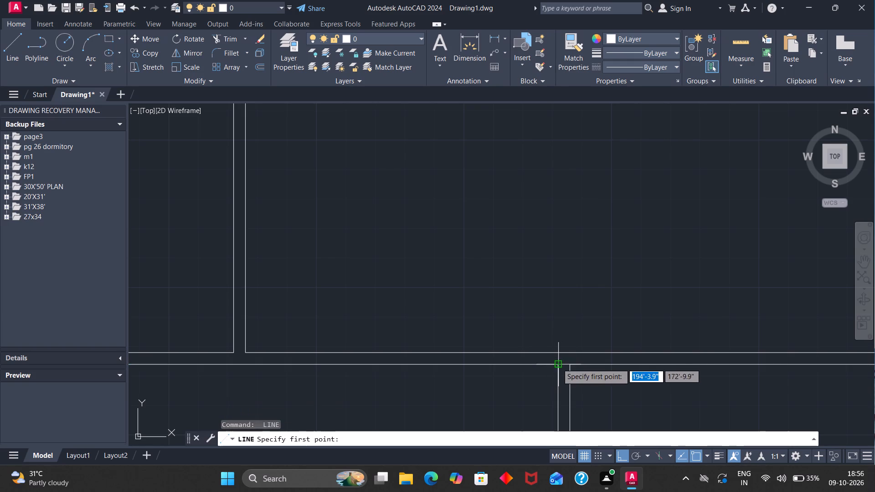
pyautogui.click(557, 364)
pyautogui.click(568, 363)
pyautogui.scroll(-3, 588, 391)
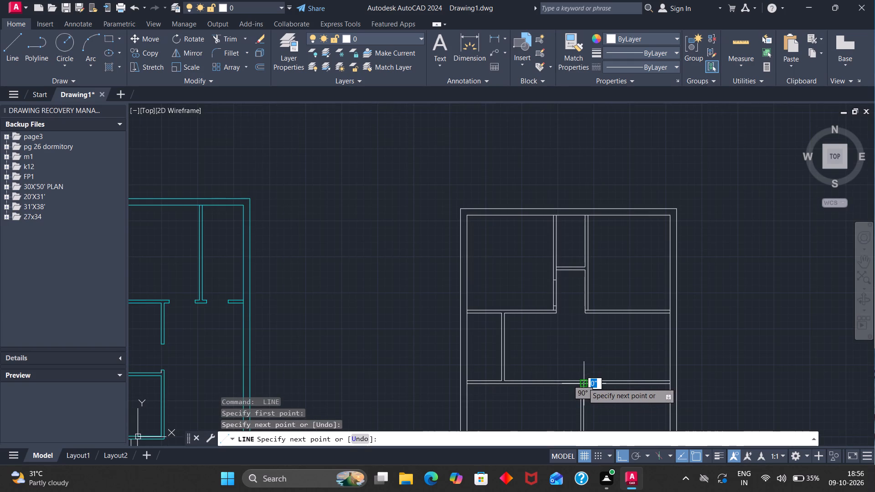
pyautogui.press('space')
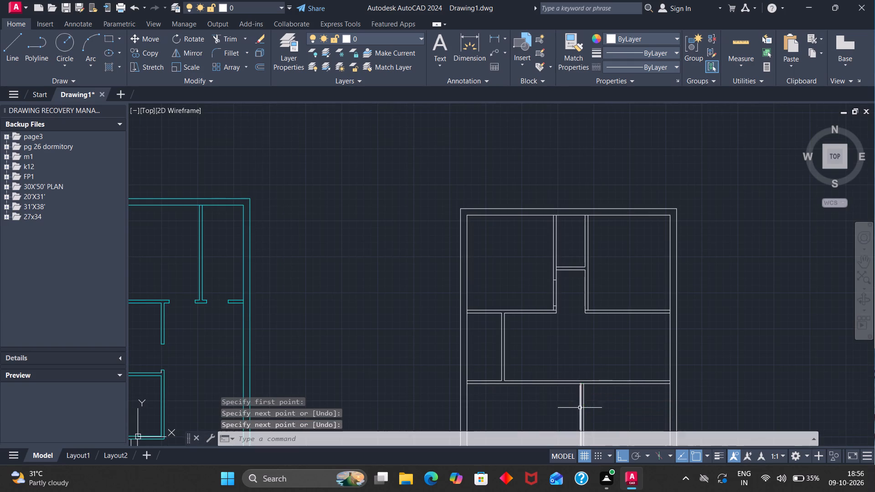
# Offset the short closing line at the left end of the cross partition between the two central partitions.
pyautogui.scroll(-1, 504, 360)
pyautogui.scroll(4, 536, 305)
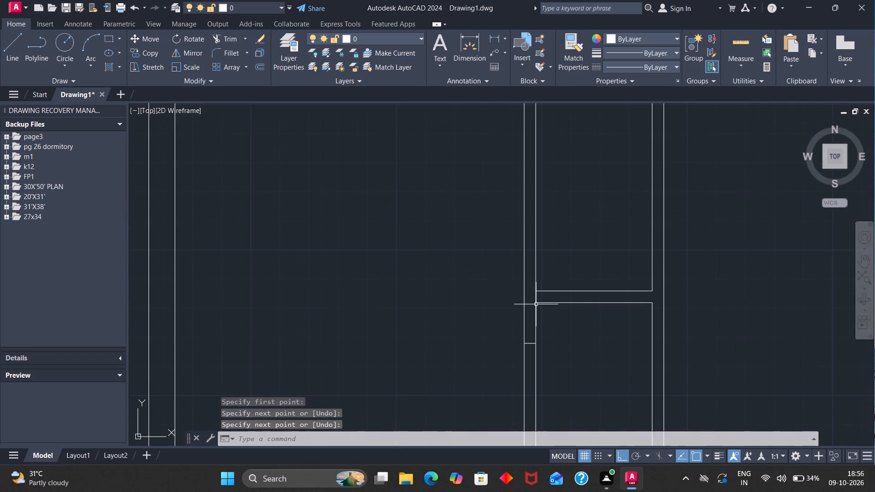
pyautogui.scroll(-2, 536, 304)
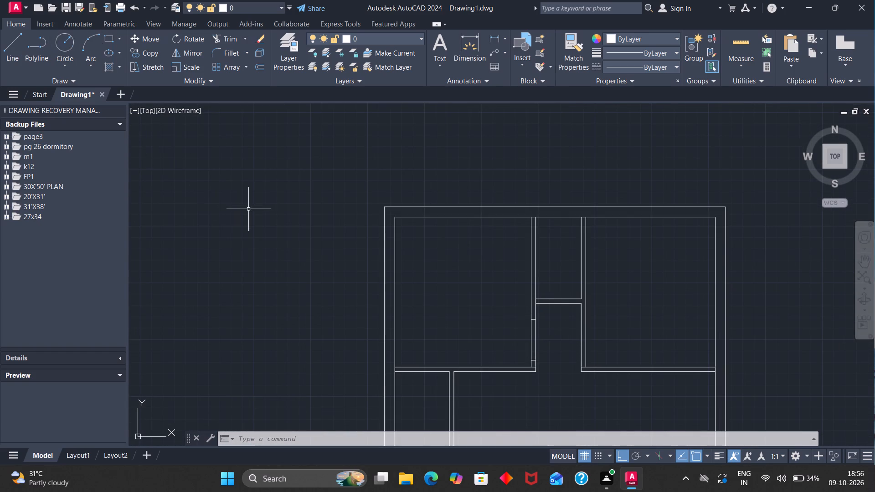
pyautogui.press('o')
pyautogui.press('Return')
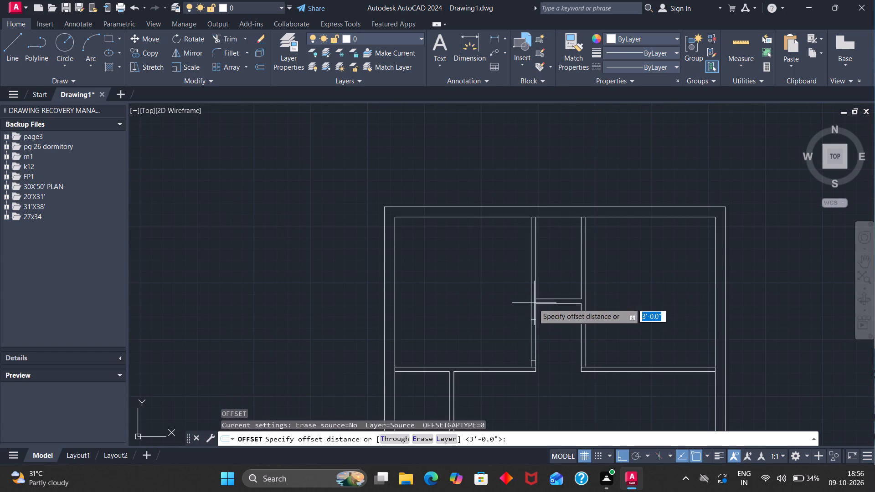
pyautogui.scroll(3, 533, 302)
pyautogui.click(544, 300)
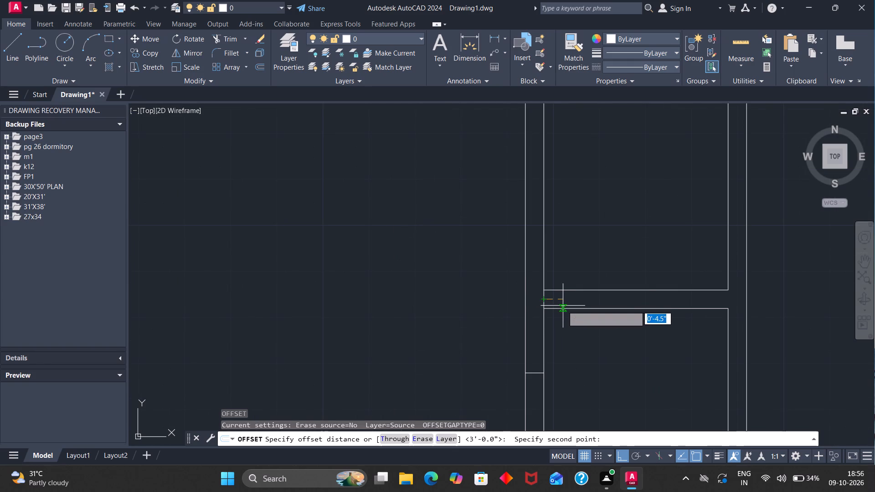
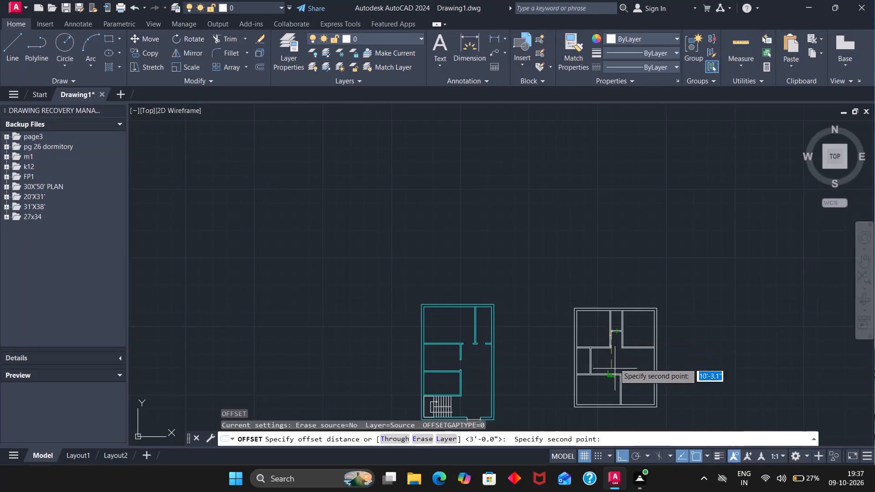
# Trim the left central partition's lines between the two short cross lines to open a doorway.
pyautogui.scroll(3, 613, 358)
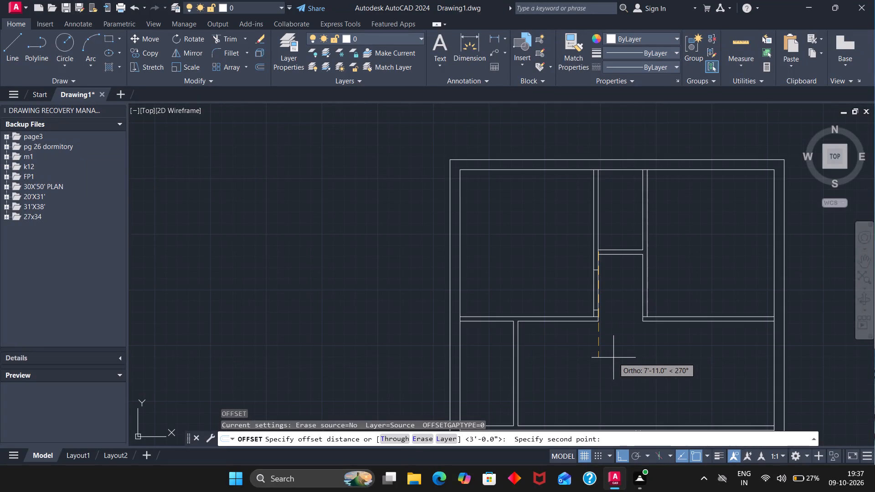
pyautogui.scroll(1, 612, 355)
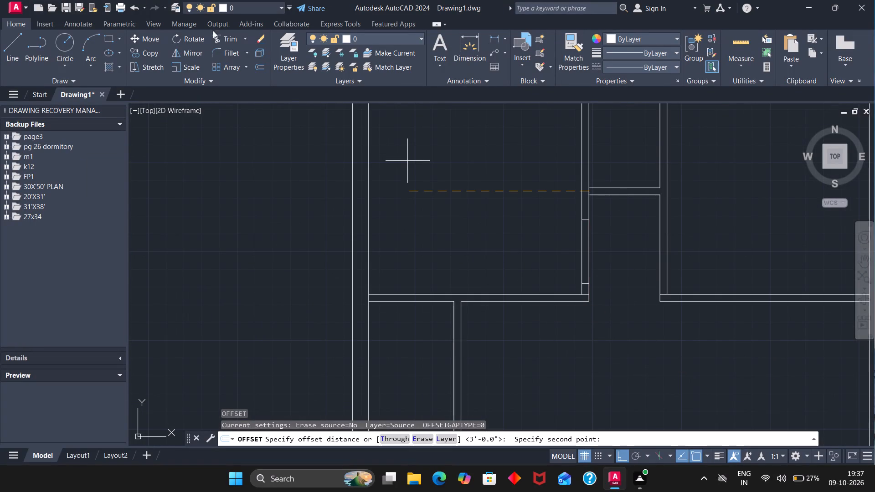
pyautogui.click(223, 39)
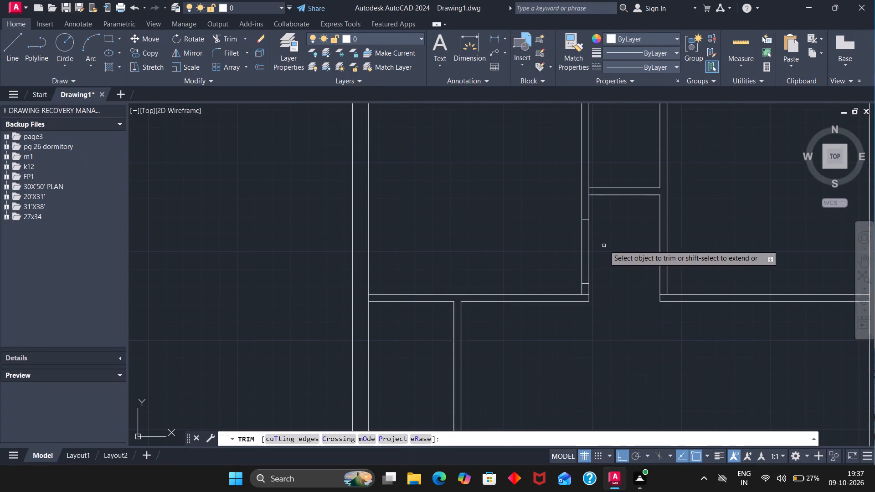
pyautogui.moveTo(604, 245); pyautogui.dragTo(566, 246)
pyautogui.scroll(-3, 553, 248)
pyautogui.scroll(2, 576, 326)
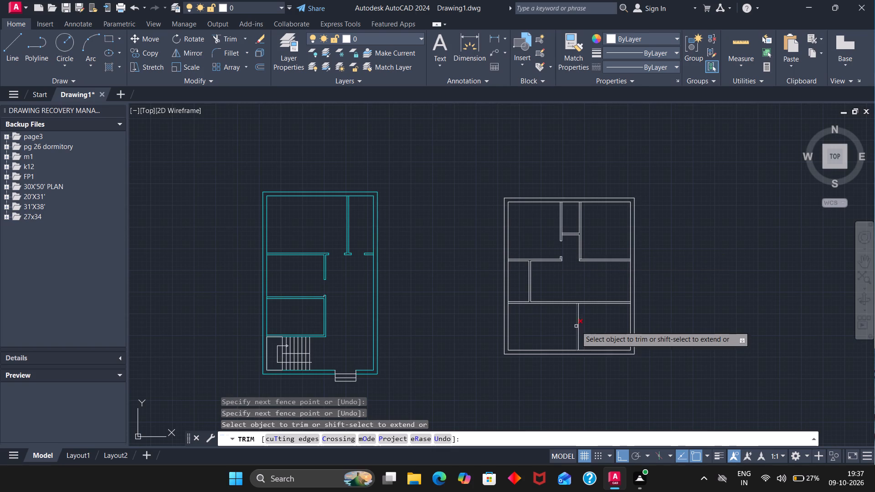
pyautogui.scroll(2, 576, 326)
pyautogui.scroll(-3, 574, 327)
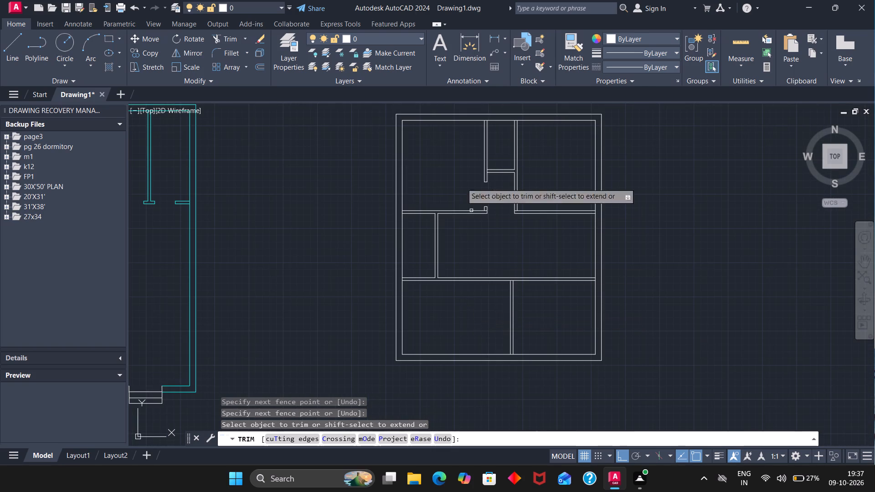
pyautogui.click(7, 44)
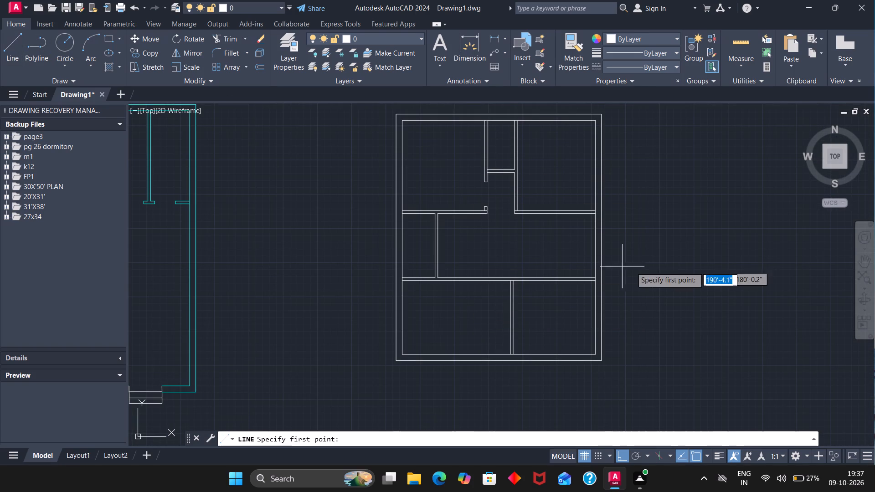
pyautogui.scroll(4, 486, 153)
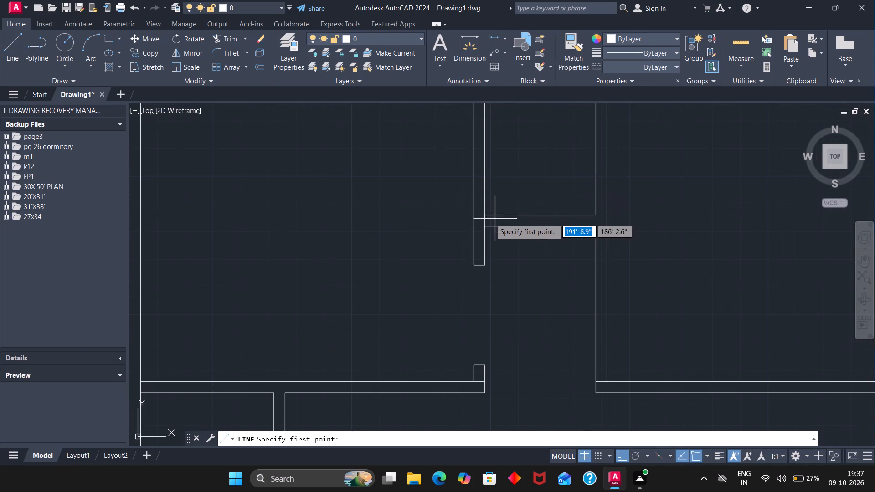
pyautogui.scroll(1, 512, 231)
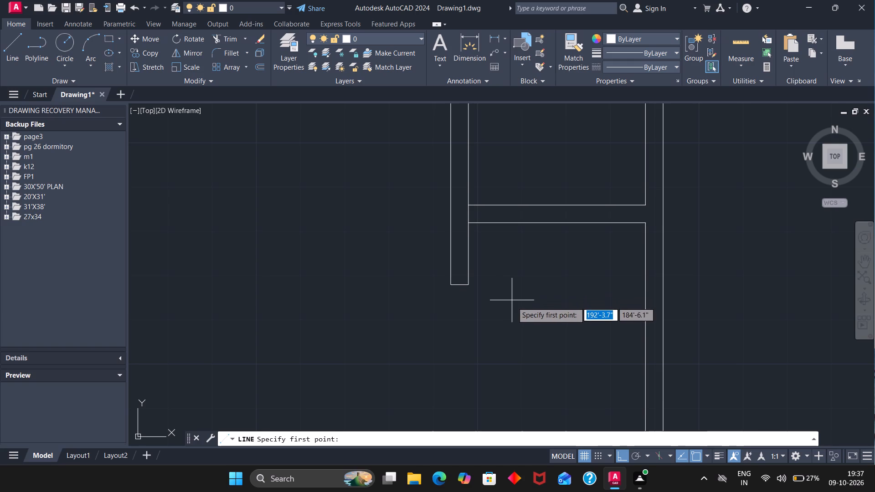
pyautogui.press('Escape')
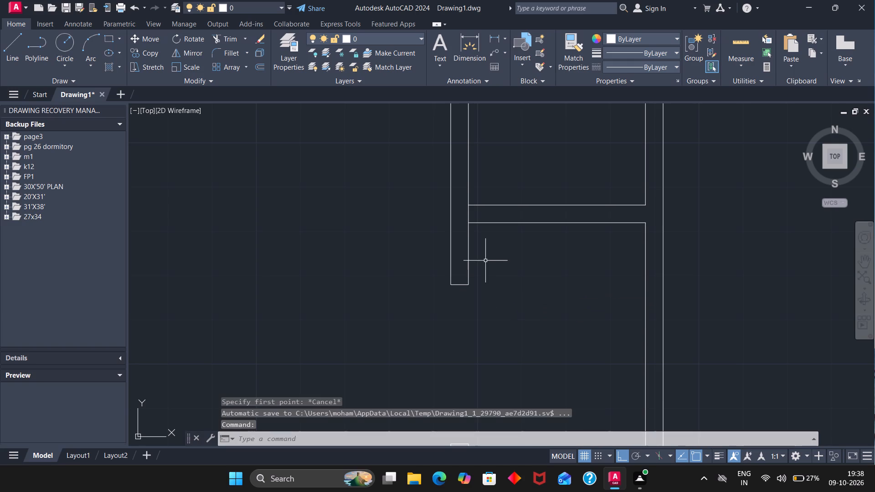
# Offset the short line closing the left end of the cross partition 2'6" to the right.
pyautogui.press('o')
pyautogui.press('Return')
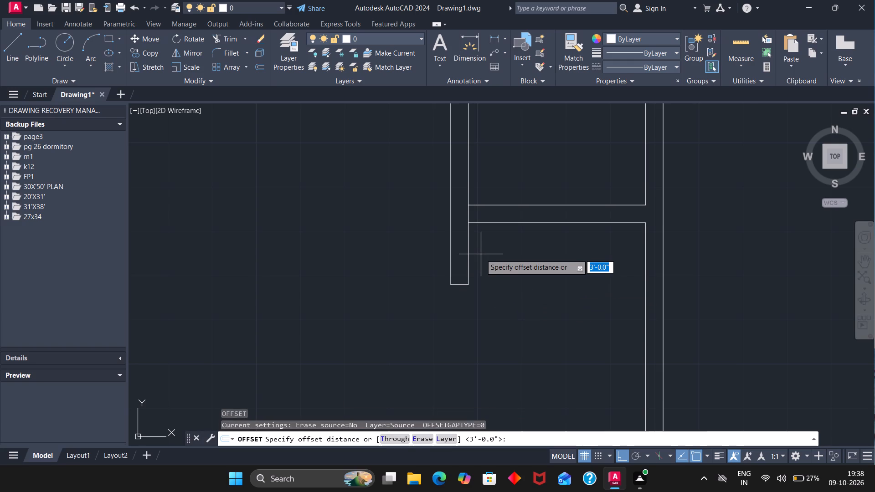
pyautogui.write('2.')
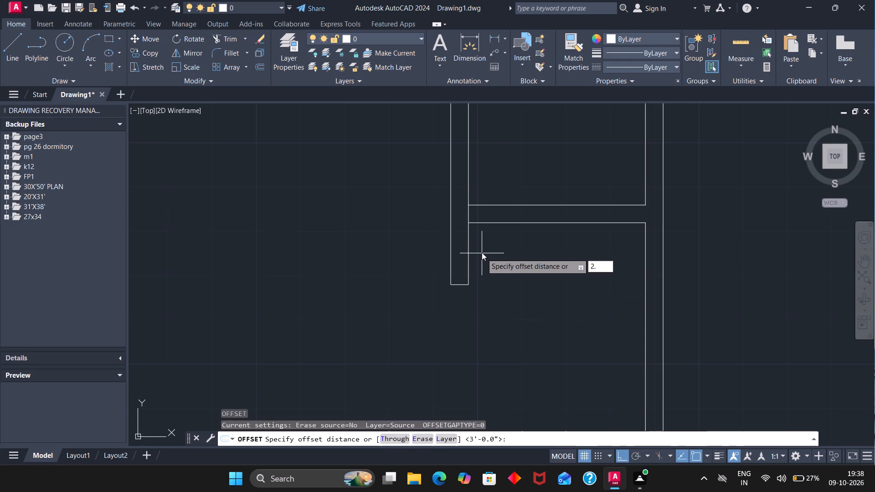
pyautogui.press('6')
pyautogui.press('BackSpace')
pyautogui.press('BackSpace')
pyautogui.press("'")
pyautogui.press('6')
pyautogui.press('Return')
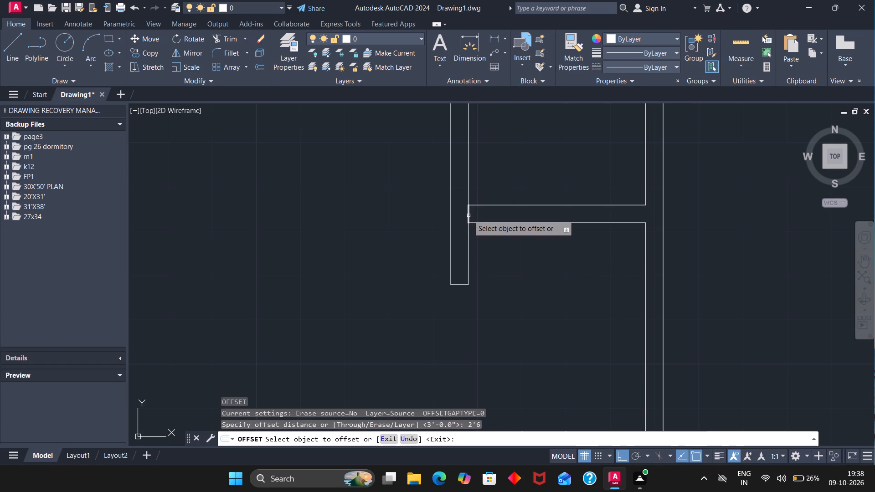
pyautogui.click(468, 215)
pyautogui.click(507, 216)
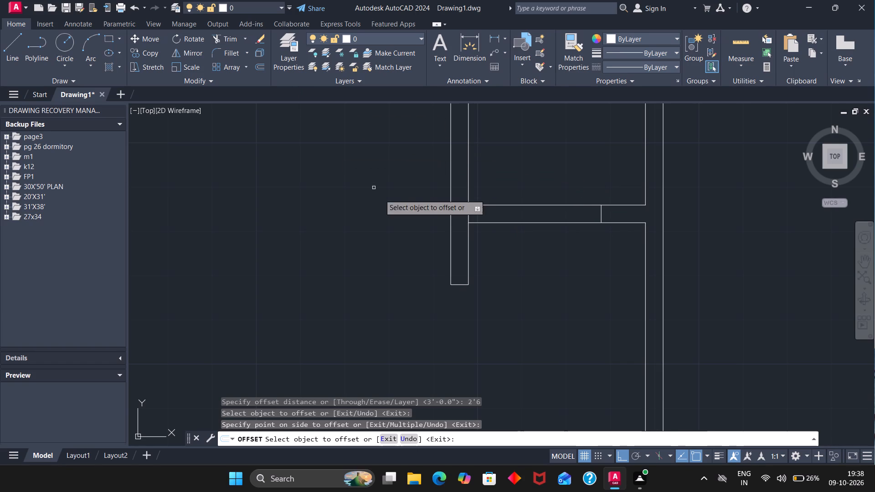
pyautogui.click(469, 218)
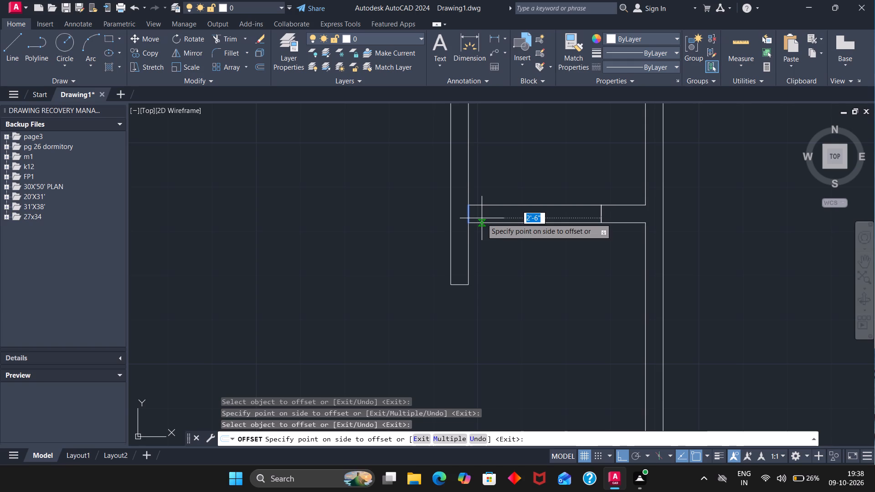
pyautogui.press('Escape')
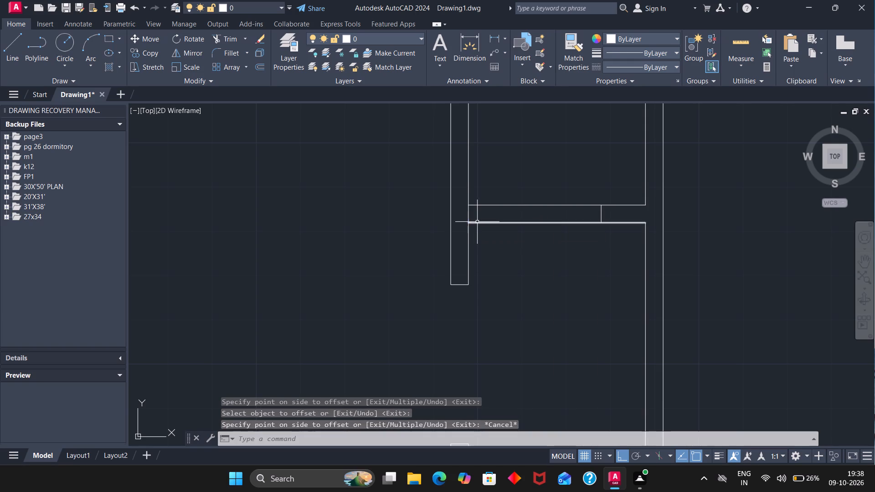
# Trim both cross partition lines between the left central partition and the new short line to open a doorway.
pyautogui.click(237, 41)
pyautogui.moveTo(539, 153); pyautogui.dragTo(535, 244)
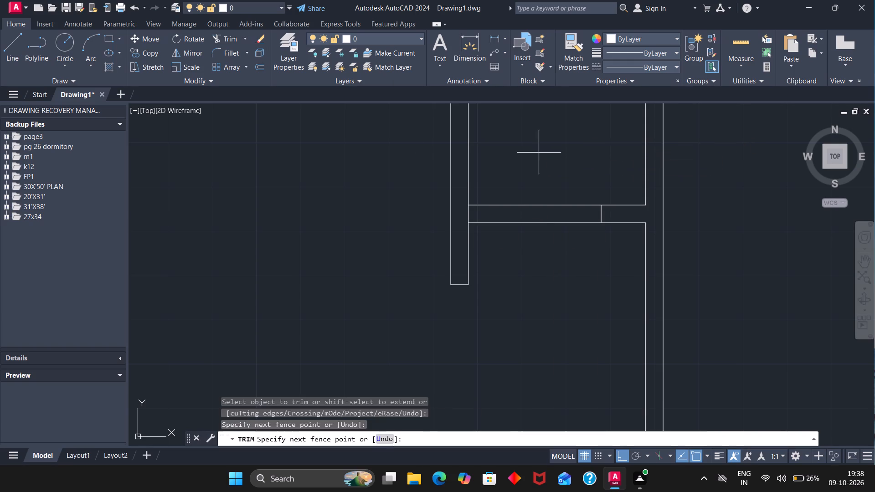
pyautogui.moveTo(535, 244); pyautogui.dragTo(527, 293)
pyautogui.scroll(-4, 523, 291)
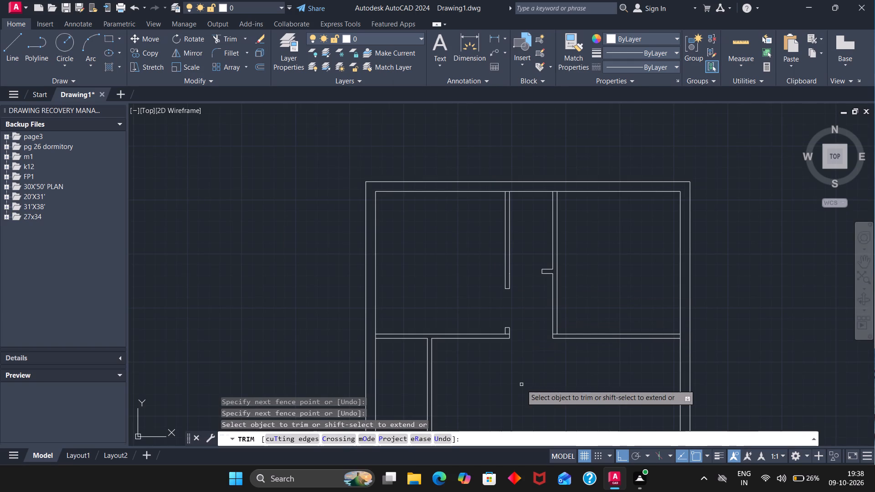
# Trim the short line crossing the left central partition's lower stub, level with the horizontal partition's upper line.
pyautogui.scroll(3, 508, 331)
pyautogui.moveTo(505, 338); pyautogui.dragTo(506, 356)
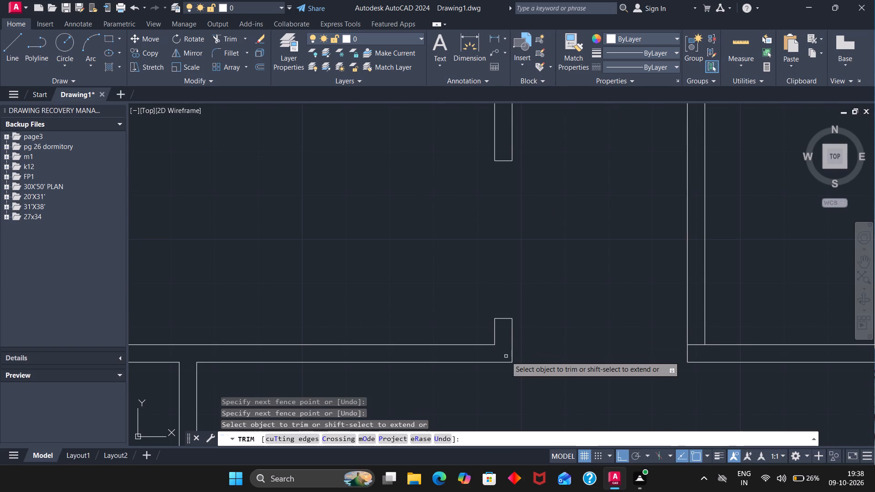
pyautogui.scroll(-4, 511, 341)
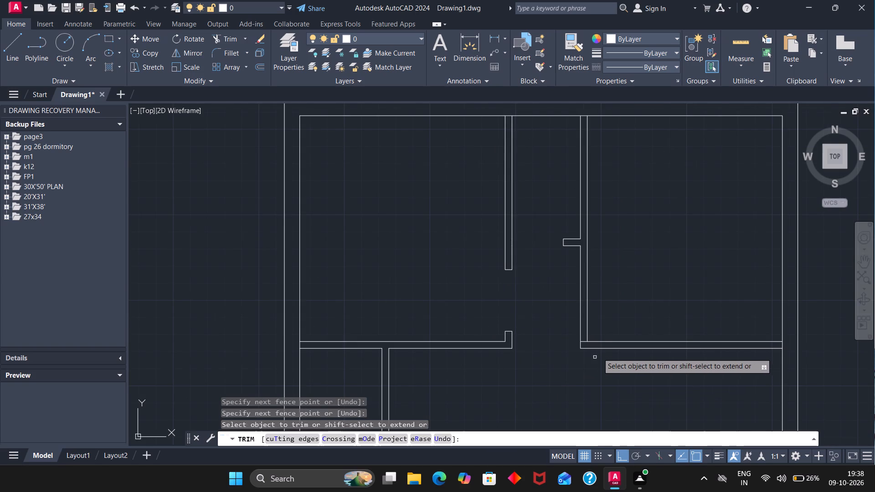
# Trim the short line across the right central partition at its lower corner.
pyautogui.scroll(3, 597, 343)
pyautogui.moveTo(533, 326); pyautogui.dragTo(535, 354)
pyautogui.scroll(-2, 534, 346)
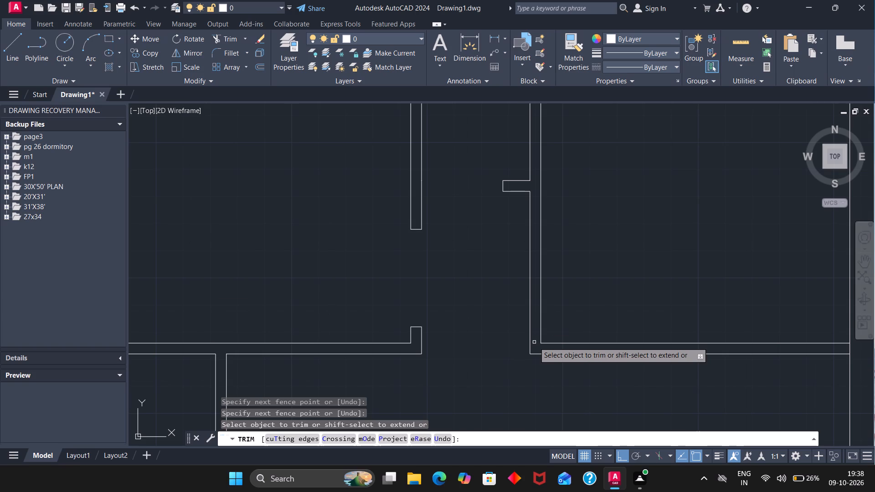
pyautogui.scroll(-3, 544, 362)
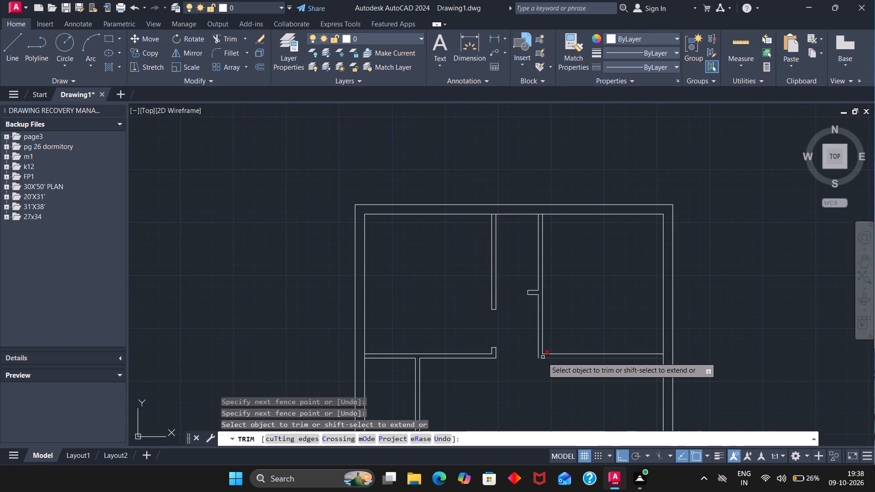
# Draw a short line across the right central partition at its lower corner, level with the horizontal partition's upper line.
pyautogui.click(5, 39)
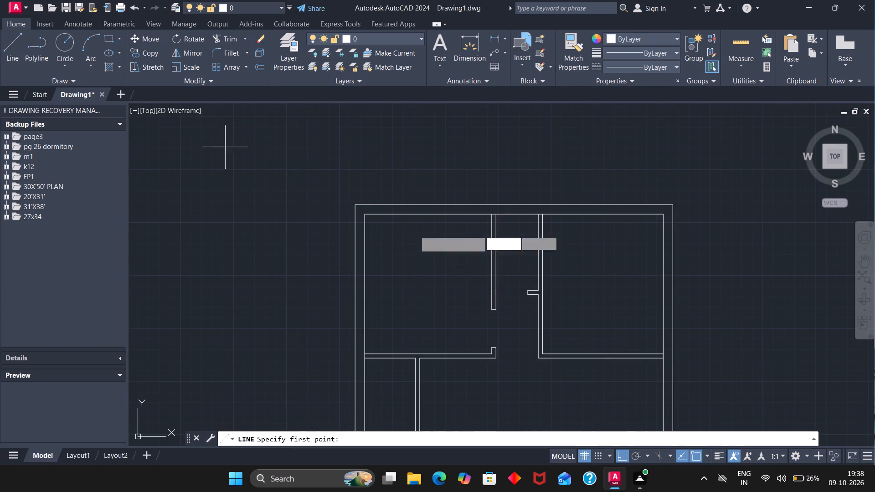
pyautogui.scroll(4, 556, 349)
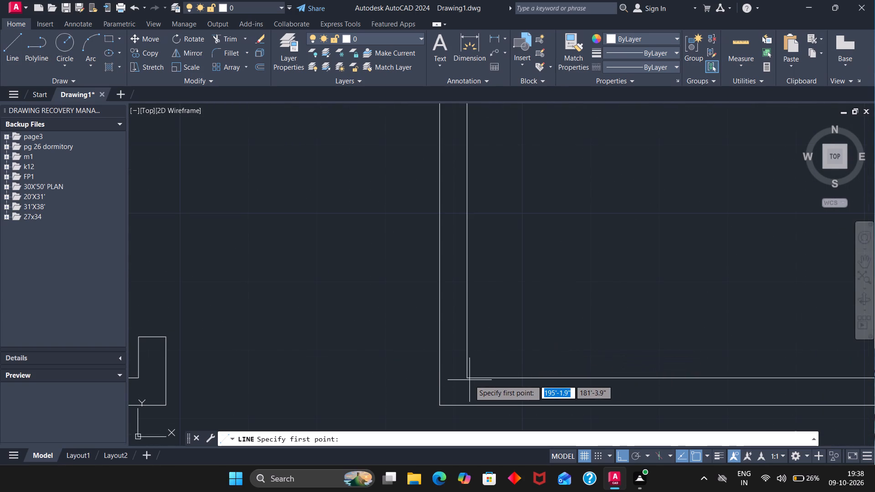
pyautogui.click(467, 378)
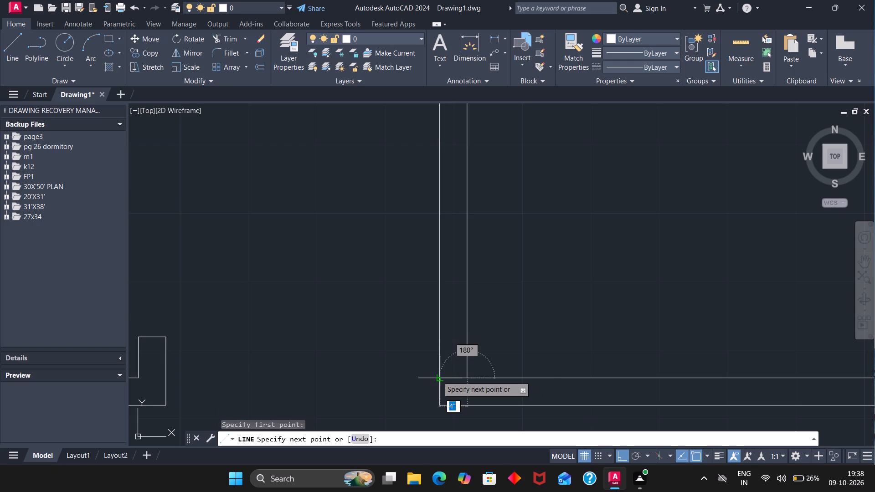
pyautogui.click(437, 376)
pyautogui.press('Escape')
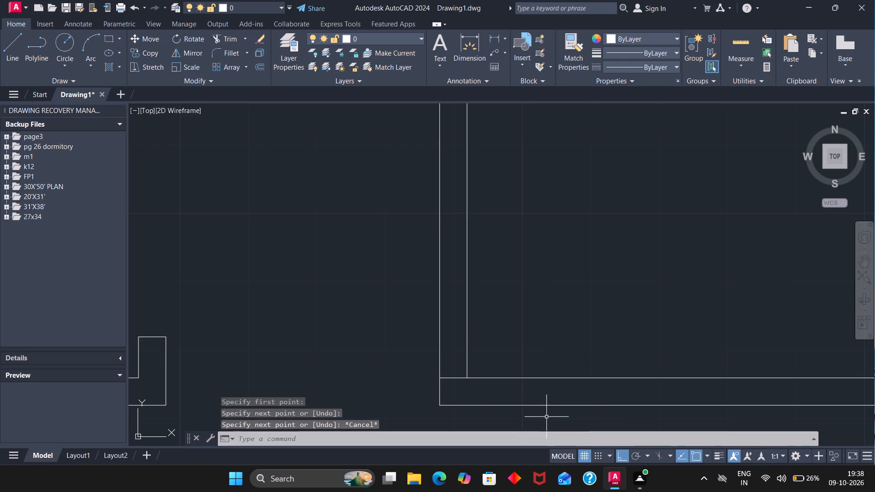
# Offset the right central partition's short corner line 6" upward, and that copy a further 3' upward, to mark a door opening.
pyautogui.press('o')
pyautogui.press('Return')
pyautogui.press('6')
pyautogui.press('Return')
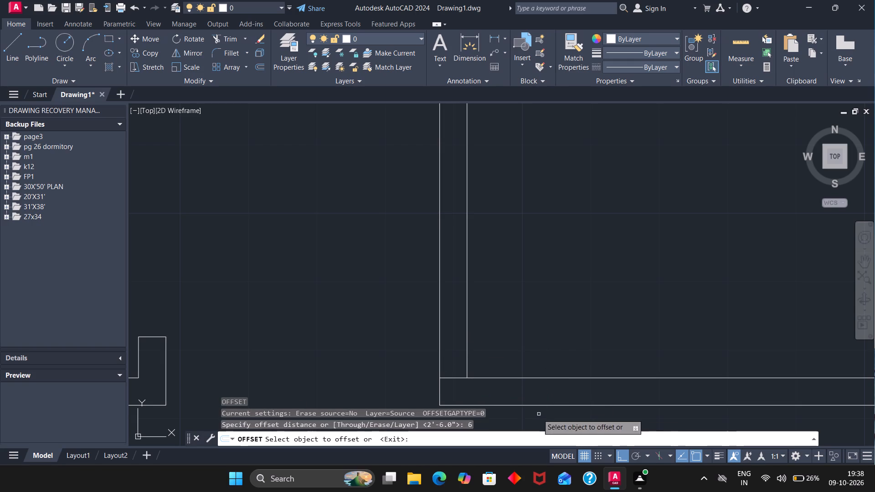
pyautogui.click(452, 378)
pyautogui.click(453, 342)
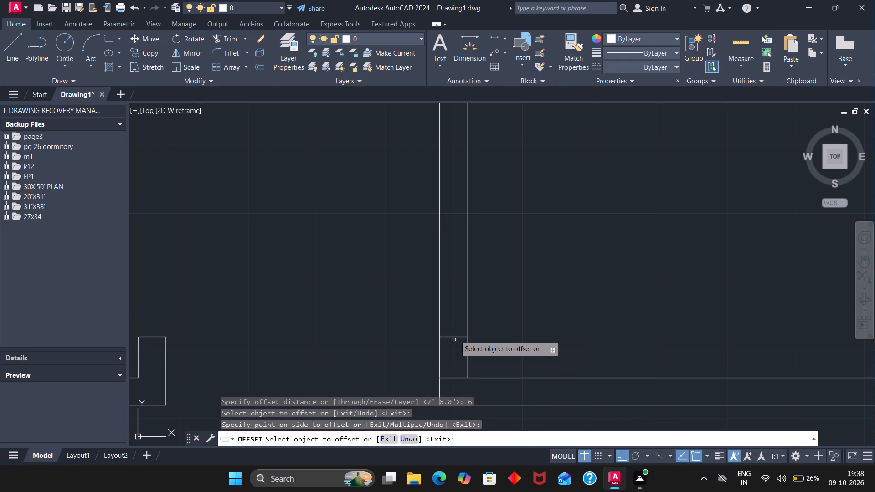
pyautogui.click(454, 337)
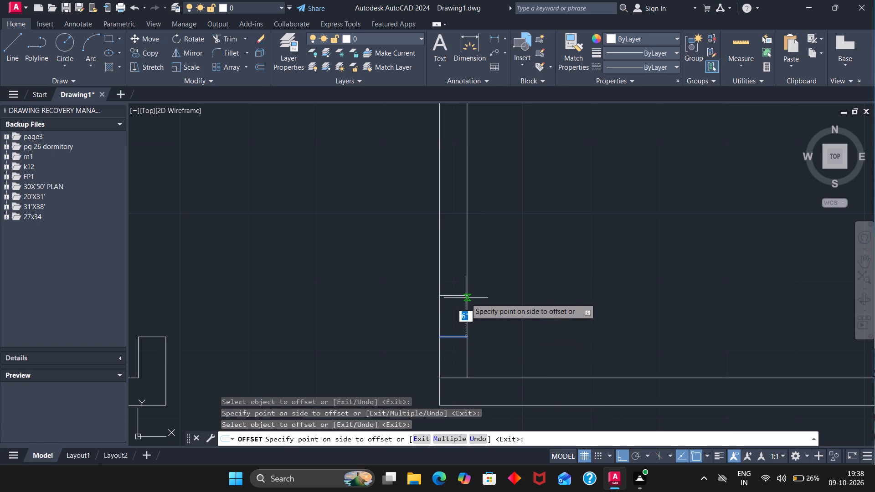
pyautogui.press('3')
pyautogui.press("'")
pyautogui.press('Return')
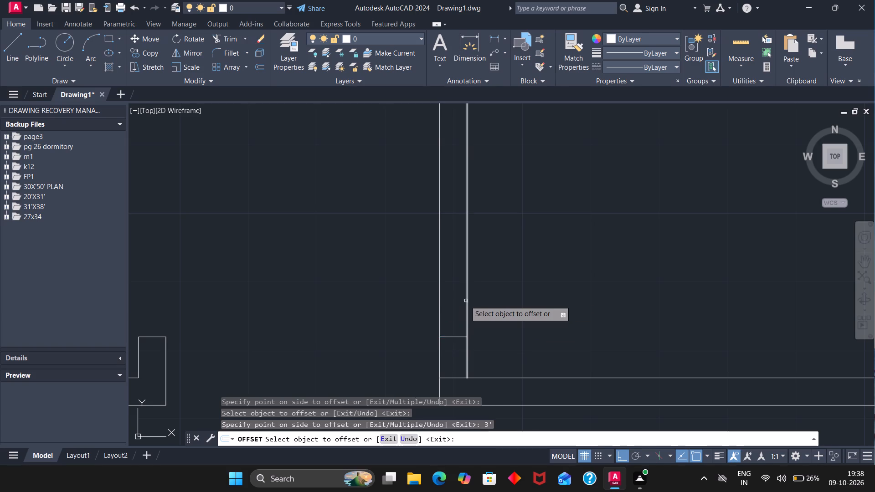
# Trim the right central partition's lines between the two offset marks to open the doorway.
pyautogui.scroll(-2, 455, 288)
pyautogui.click(218, 35)
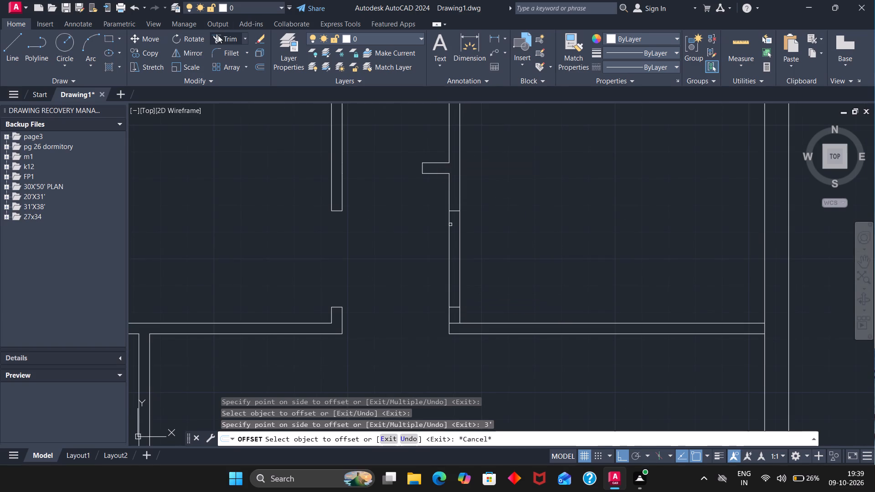
pyautogui.moveTo(502, 232); pyautogui.dragTo(413, 254)
# Trim the short line across the right central partition's lower stub where it meets the horizontal partition.
pyautogui.scroll(2, 448, 320)
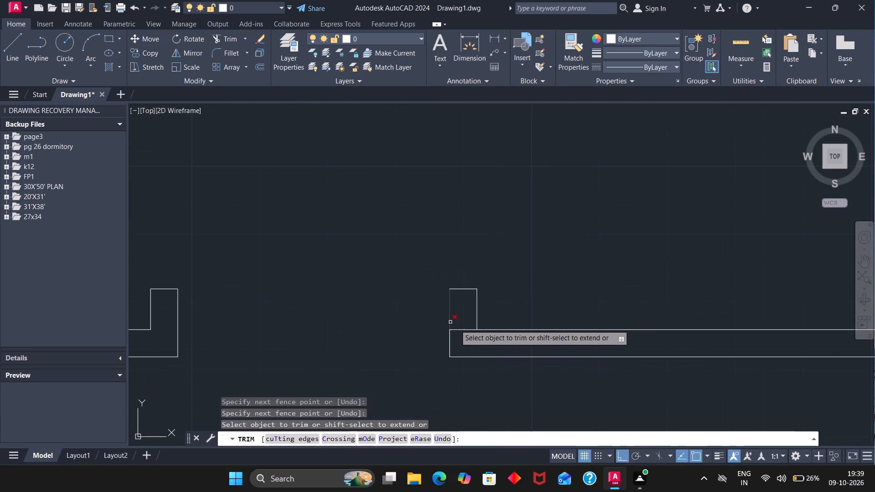
pyautogui.moveTo(463, 324); pyautogui.dragTo(466, 342)
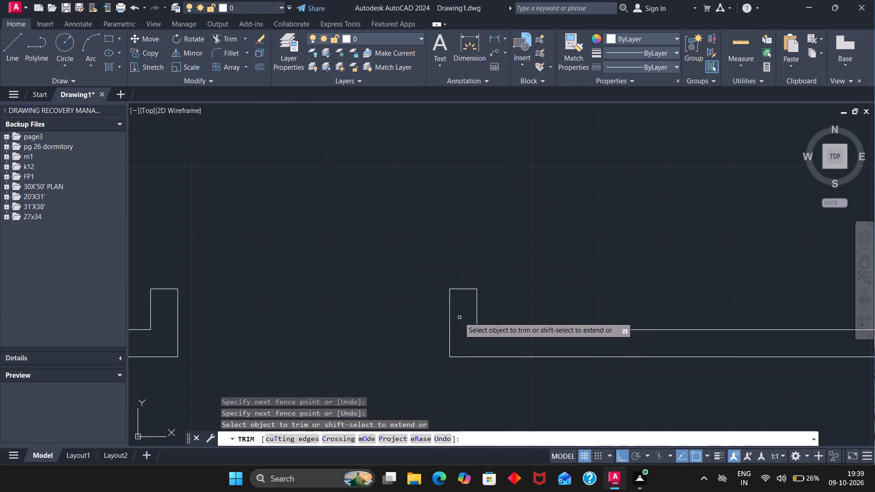
pyautogui.scroll(-6, 459, 317)
pyautogui.scroll(3, 390, 385)
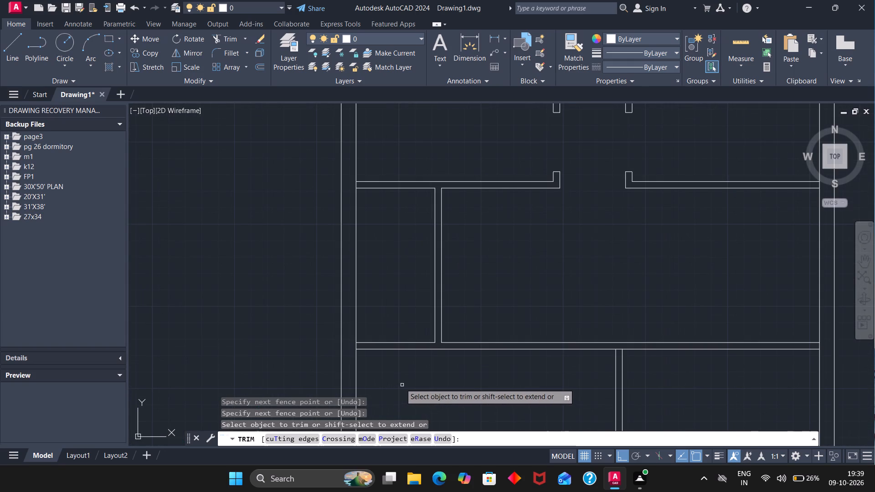
# Draw a short line across the left middle-room partition's lower end, along the lower horizontal partition's upper line.
pyautogui.click(14, 49)
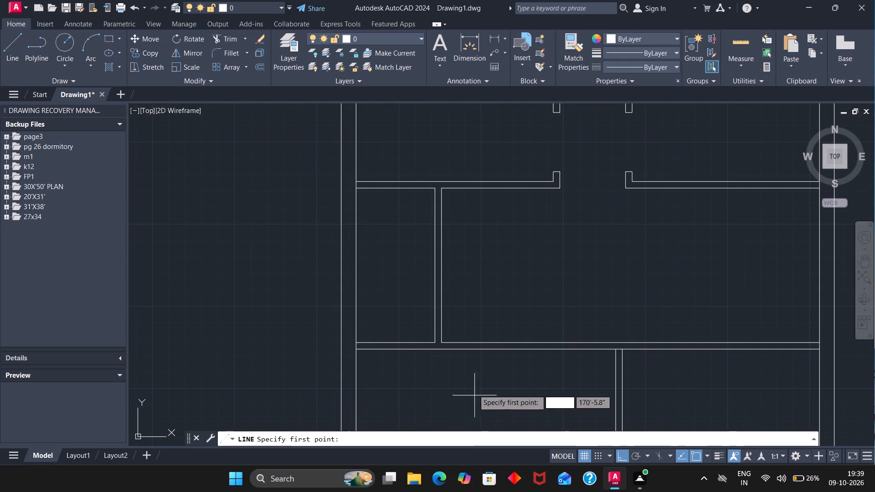
pyautogui.scroll(3, 463, 351)
pyautogui.click(343, 316)
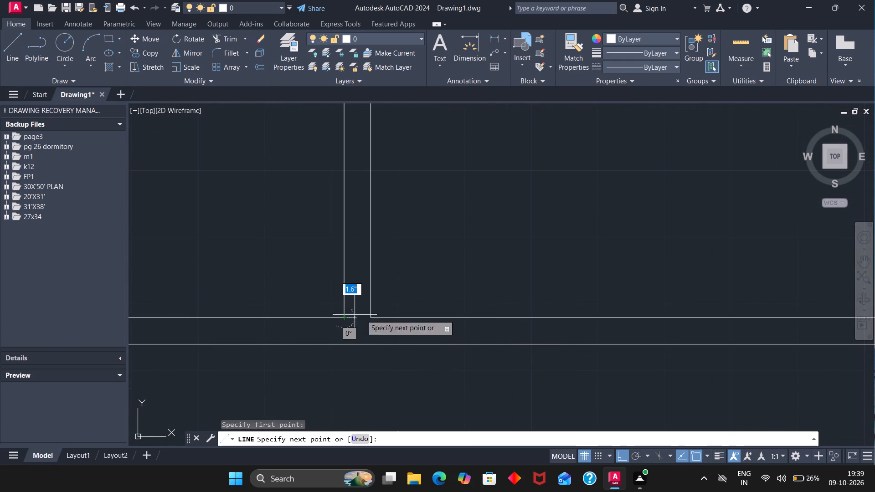
pyautogui.click(372, 318)
pyautogui.press('Escape')
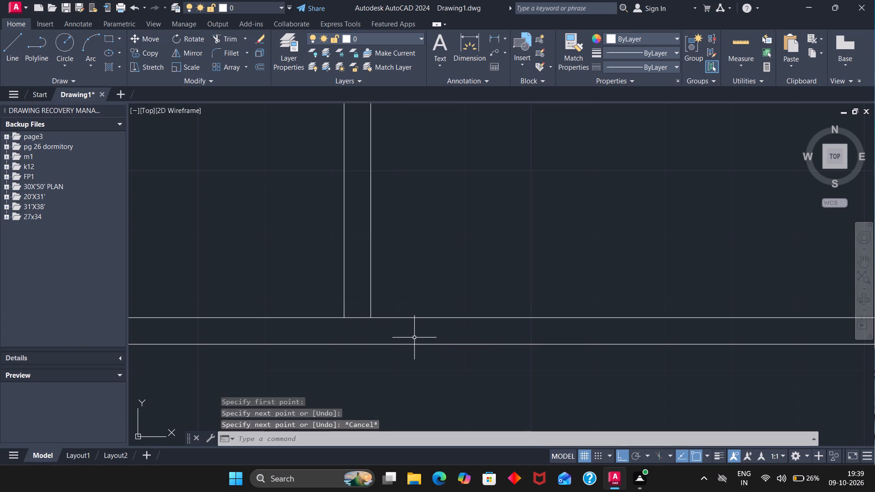
# Offset the left middle-room partition's short end line 6" upward, and that copy a further 2'6" upward, to mark a door opening.
pyautogui.press('o')
pyautogui.press('Return')
pyautogui.press('6')
pyautogui.press('Return')
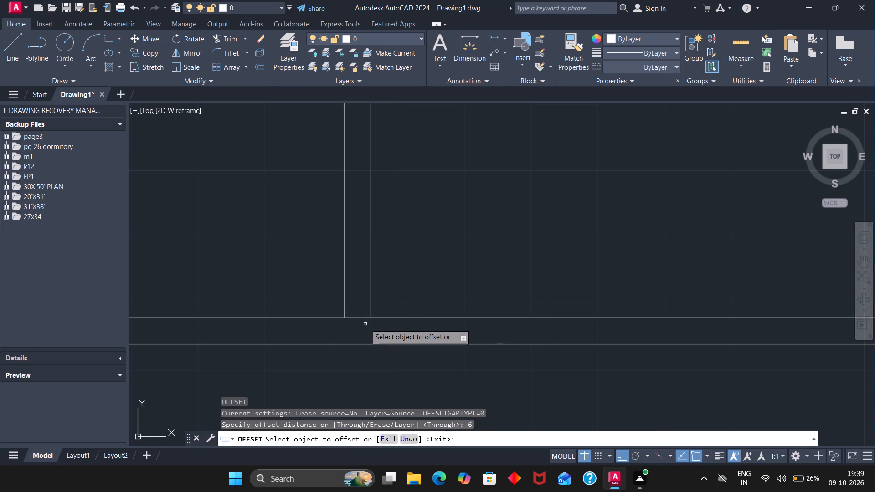
pyautogui.click(353, 318)
pyautogui.click(365, 291)
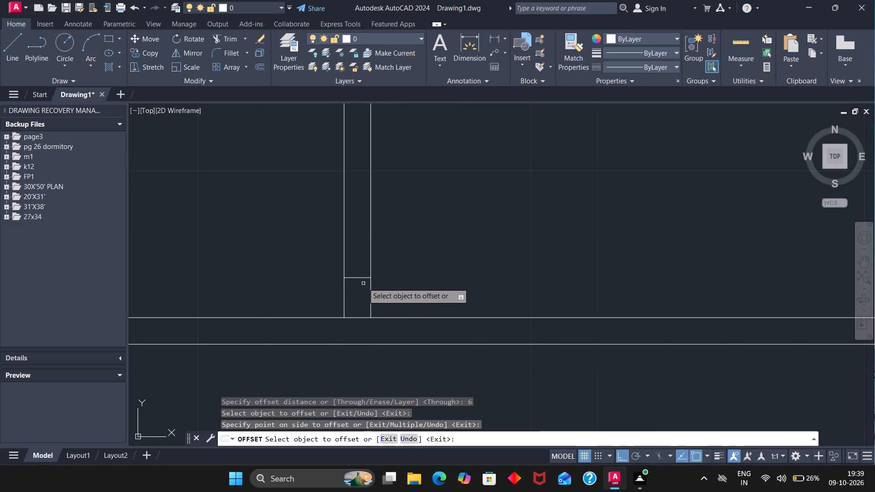
pyautogui.click(363, 278)
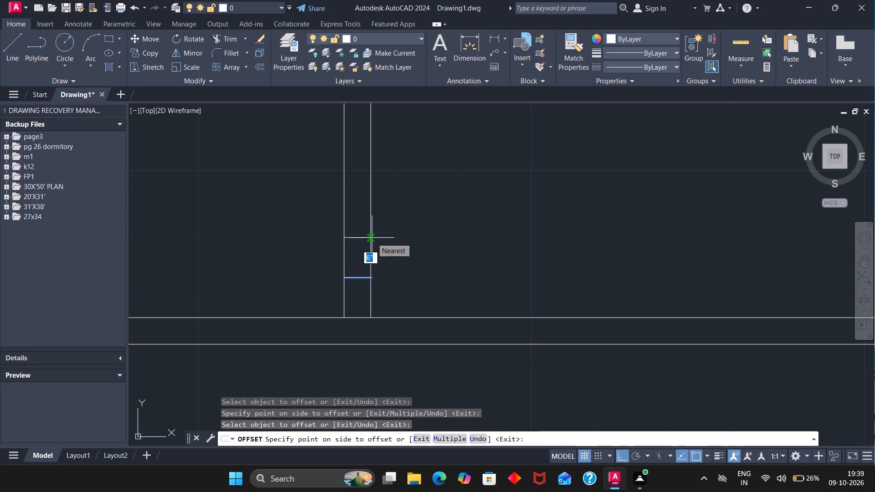
pyautogui.write("2'")
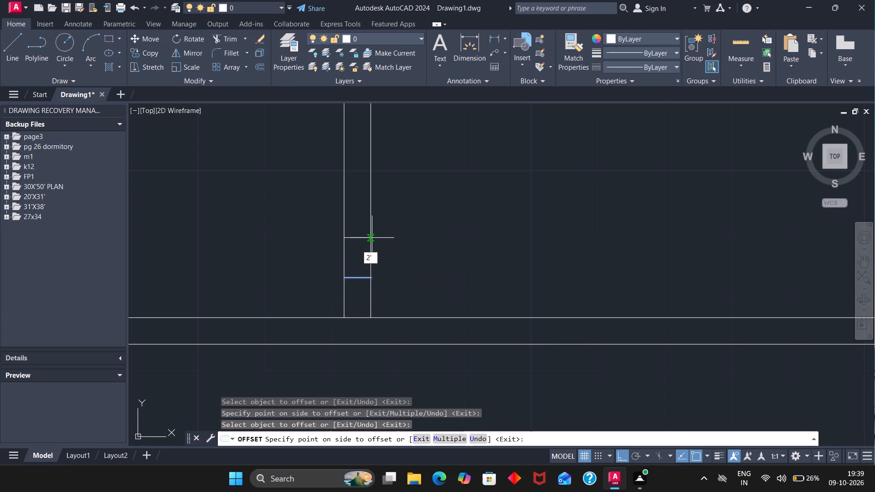
pyautogui.press('6')
pyautogui.press('Return')
# Trim the left middle-room partition between the two offset marks, and trim the line across its lower stub at the horizontal partition.
pyautogui.scroll(-2, 372, 238)
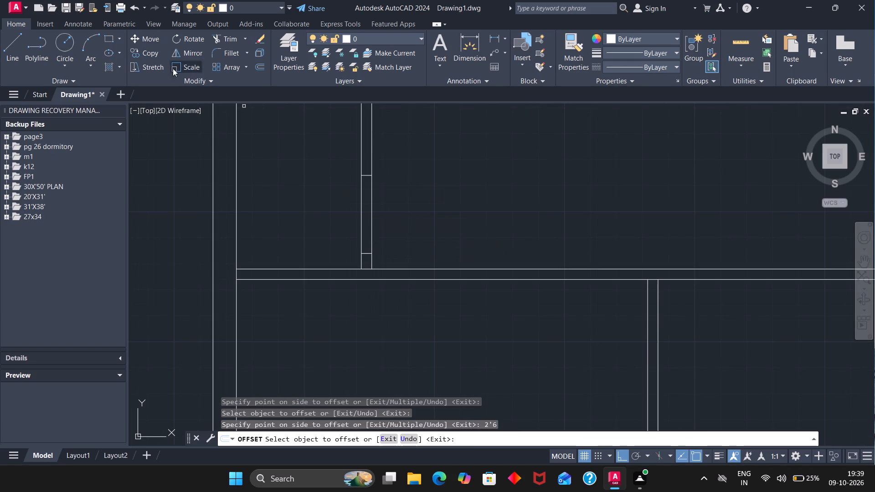
pyautogui.click(228, 36)
pyautogui.moveTo(407, 214); pyautogui.dragTo(303, 228)
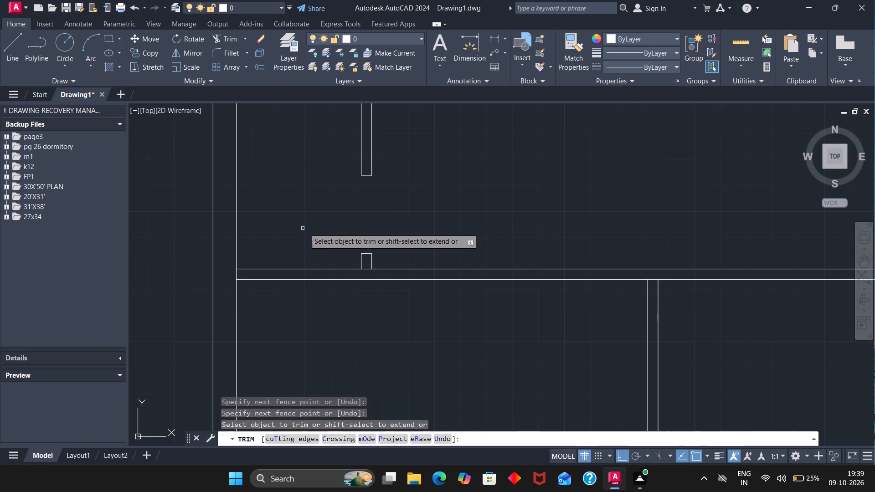
pyautogui.scroll(2, 361, 264)
pyautogui.moveTo(370, 267); pyautogui.dragTo(370, 283)
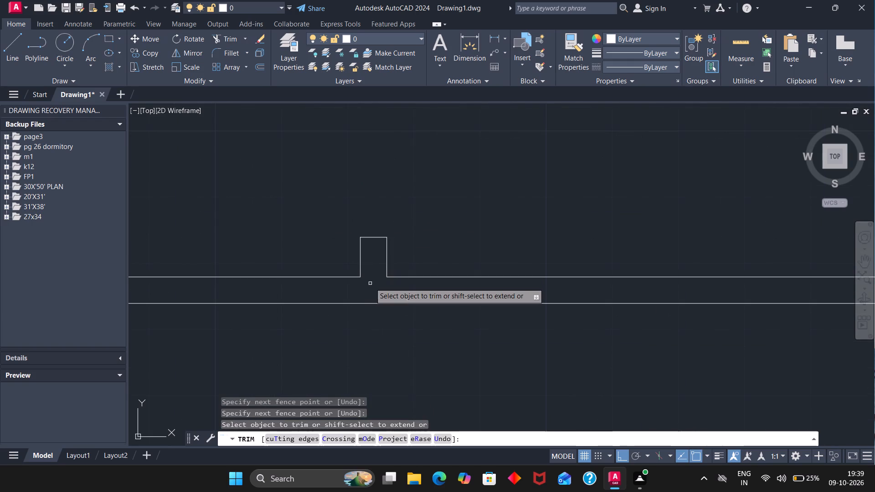
pyautogui.scroll(-4, 371, 282)
pyautogui.scroll(-3, 412, 294)
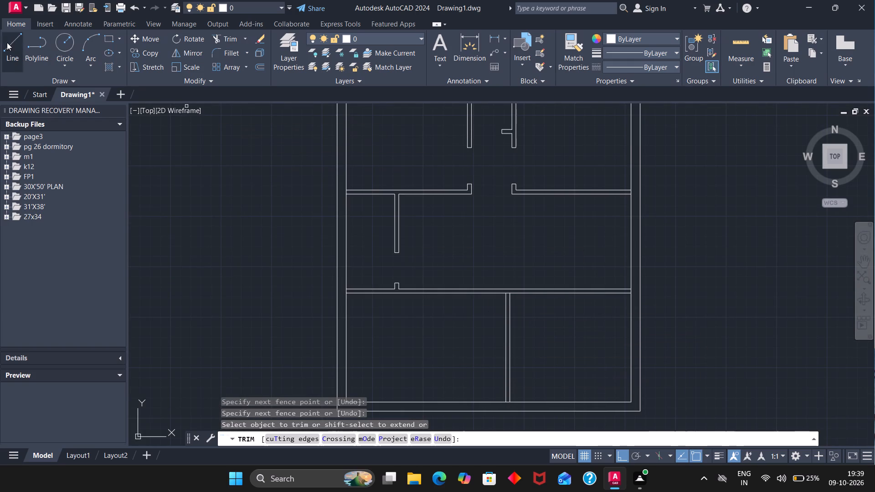
# Trim the lower horizontal partition's bottom line between the two faces of the bottom vertical partition.
pyautogui.scroll(4, 544, 307)
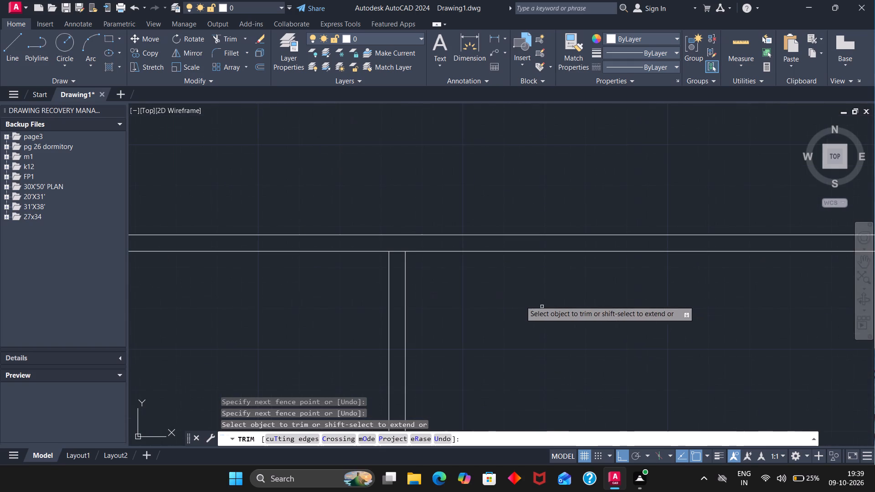
pyautogui.click(394, 252)
pyautogui.scroll(-2, 397, 250)
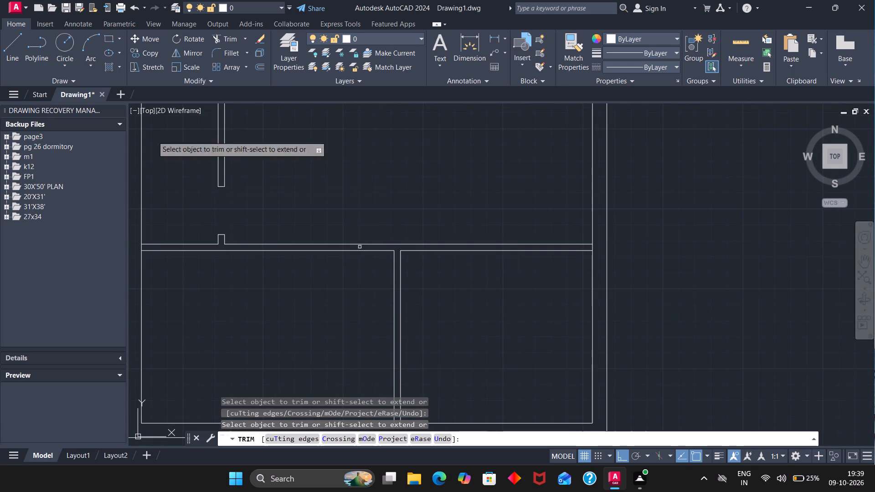
pyautogui.scroll(-3, 258, 298)
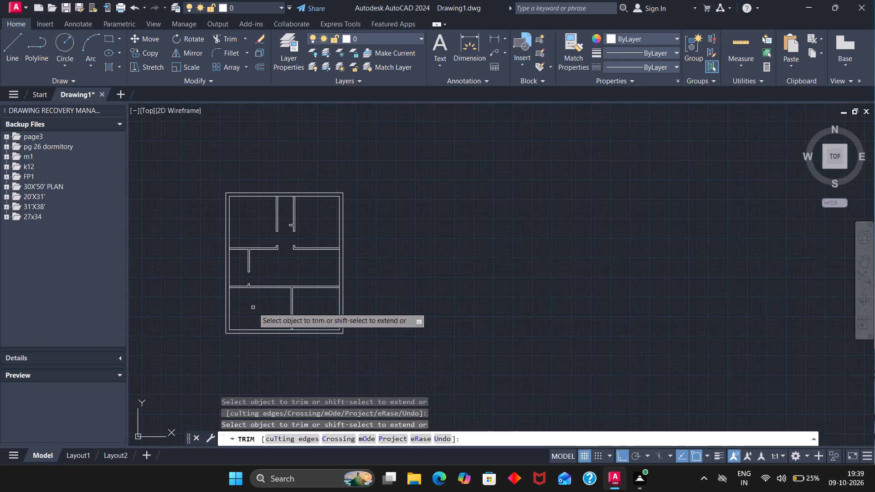
# Draw a 4" line across the top of the bottom vertical partition, level with the horizontal partition's lower line.
pyautogui.click(22, 43)
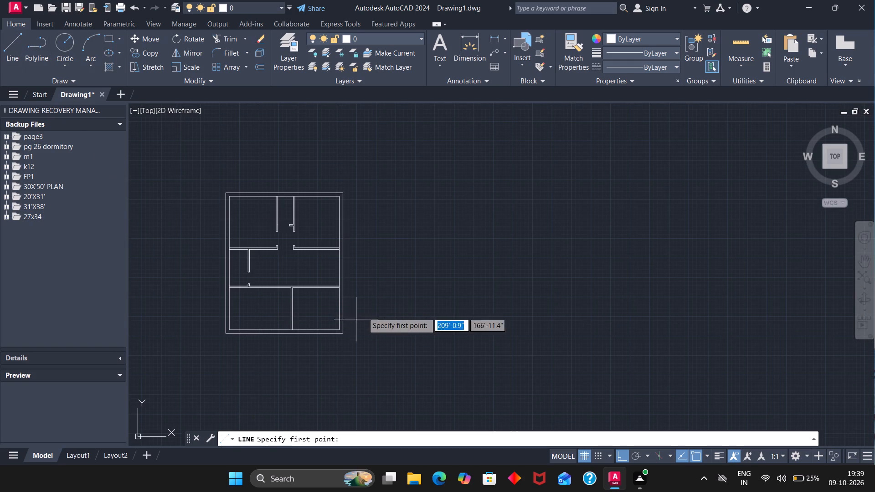
pyautogui.scroll(4, 283, 277)
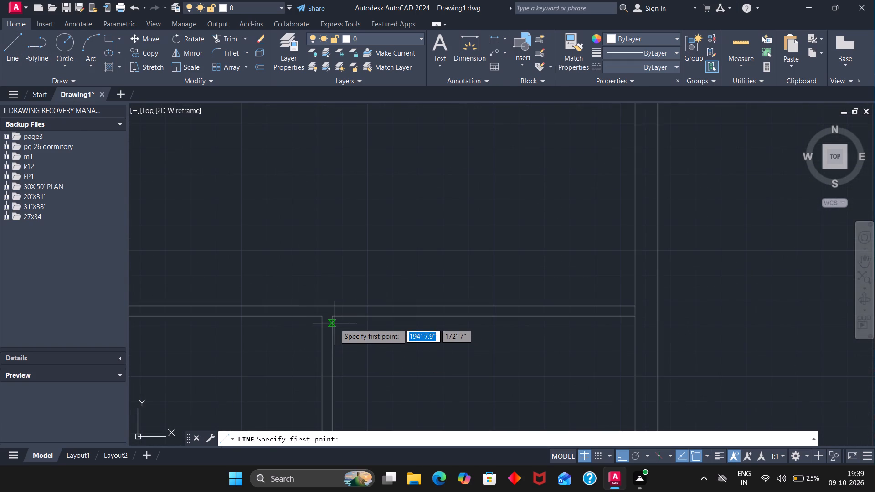
pyautogui.click(333, 317)
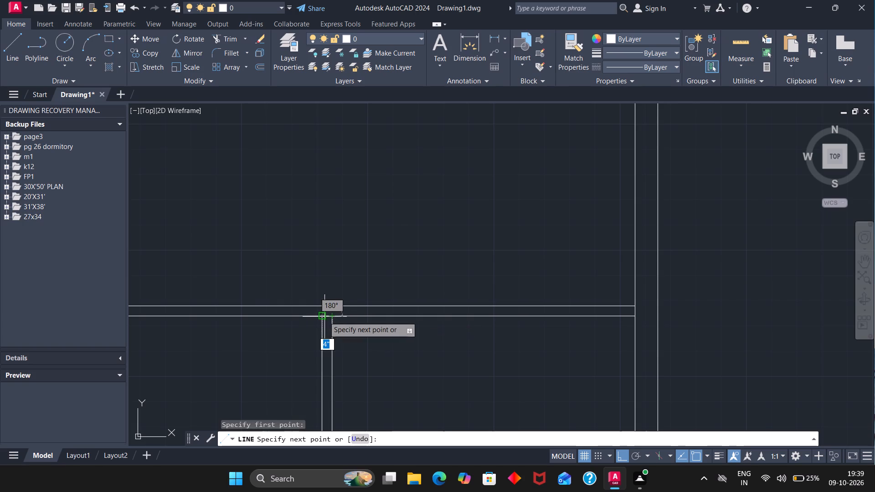
pyautogui.click(322, 317)
pyautogui.press('Escape')
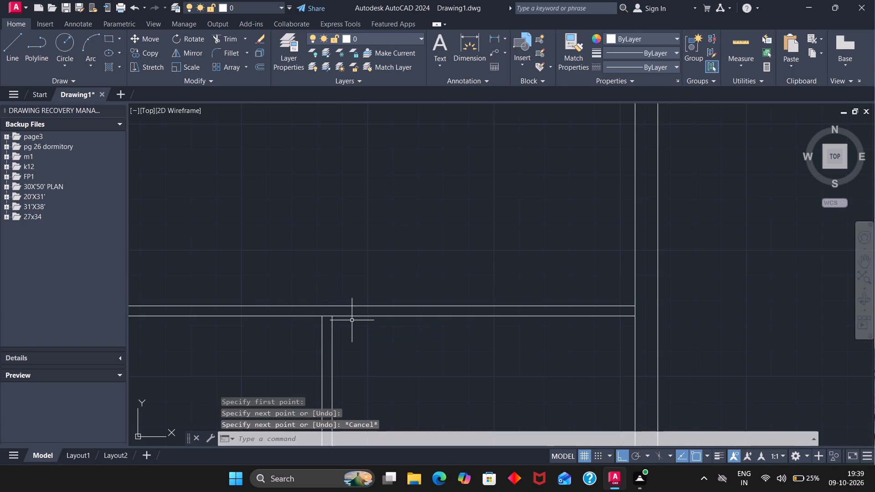
# Offset the bottom vertical partition's short top line 6" downward, and that copy a further 3' downward, to mark a door opening.
pyautogui.press('o')
pyautogui.press('Return')
pyautogui.press('6')
pyautogui.press('Return')
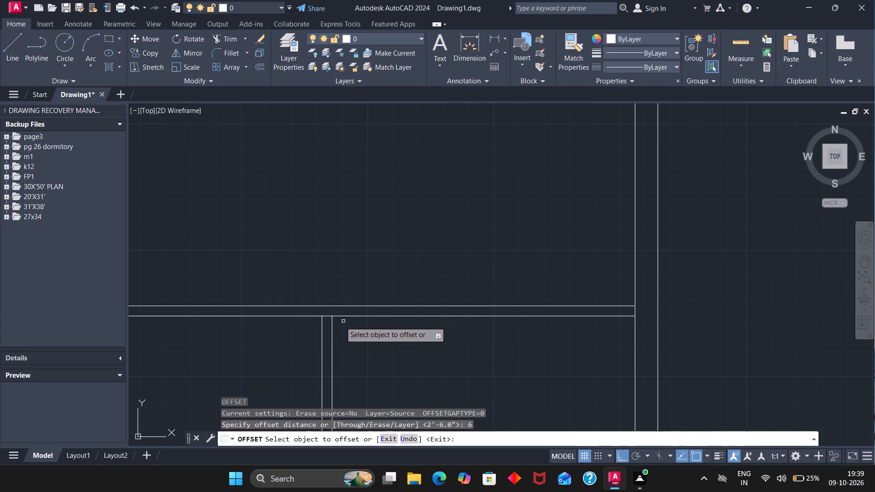
pyautogui.click(329, 316)
pyautogui.click(329, 327)
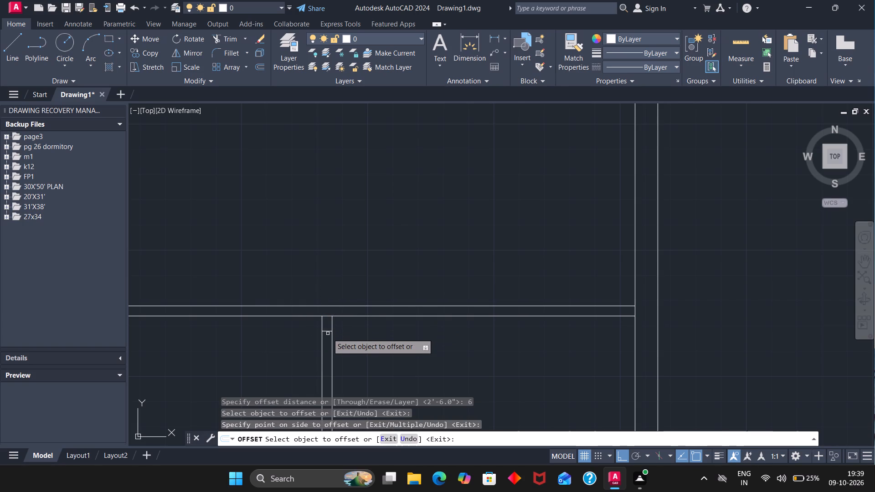
pyautogui.click(327, 331)
pyautogui.write("3'")
pyautogui.press('Return')
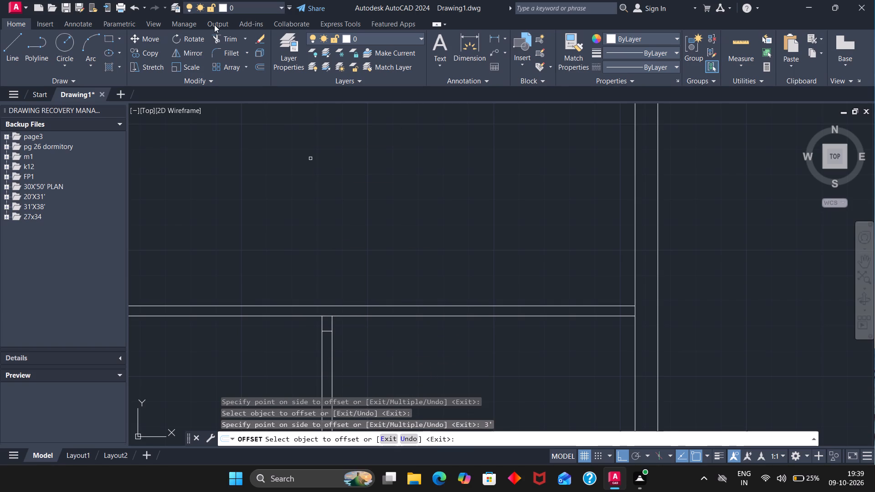
# Trim the line across the bottom vertical partition's top junction and its wall lines between the offset marks to open the doorway.
pyautogui.click(217, 36)
pyautogui.scroll(2, 310, 300)
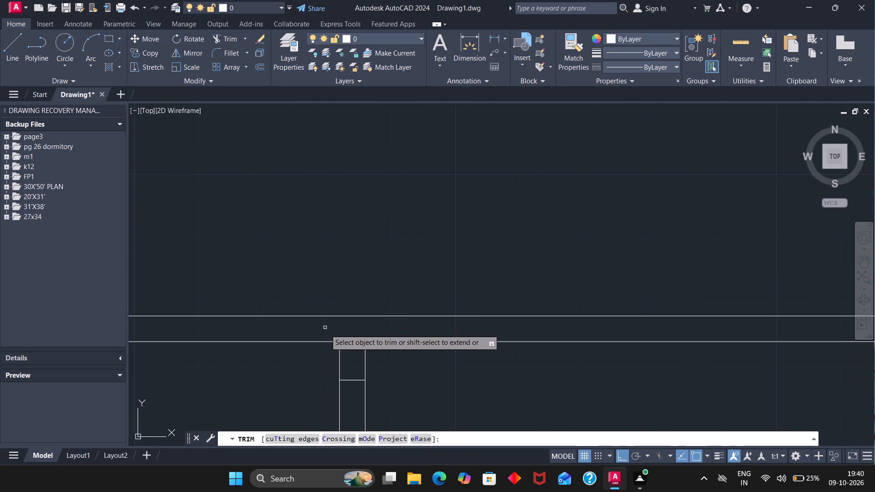
pyautogui.click(347, 341)
pyautogui.scroll(-3, 374, 375)
pyautogui.moveTo(381, 390); pyautogui.dragTo(381, 390)
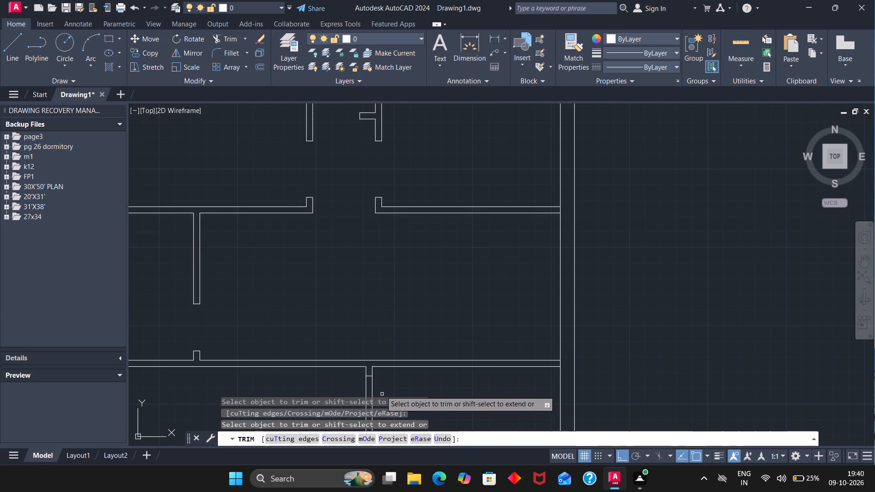
pyautogui.moveTo(381, 390); pyautogui.dragTo(343, 380)
# Assign all lines of the second floor plan to the wall layer.
pyautogui.scroll(-4, 348, 371)
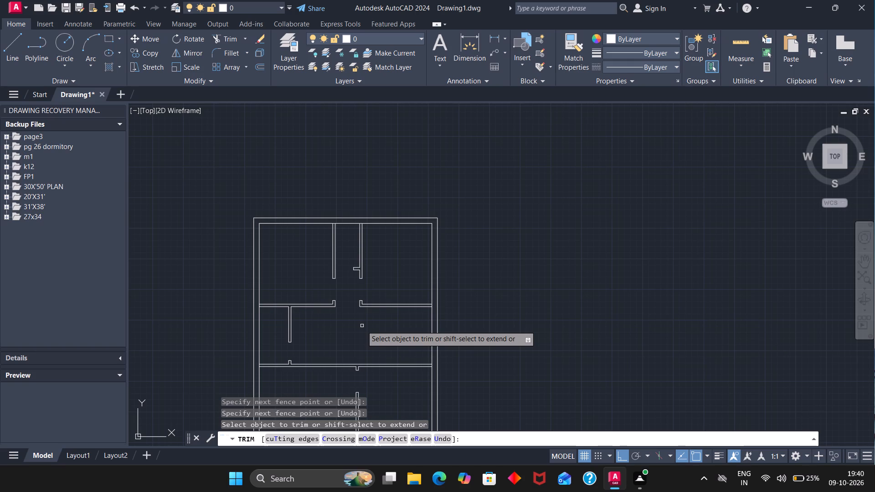
pyautogui.scroll(-1, 362, 326)
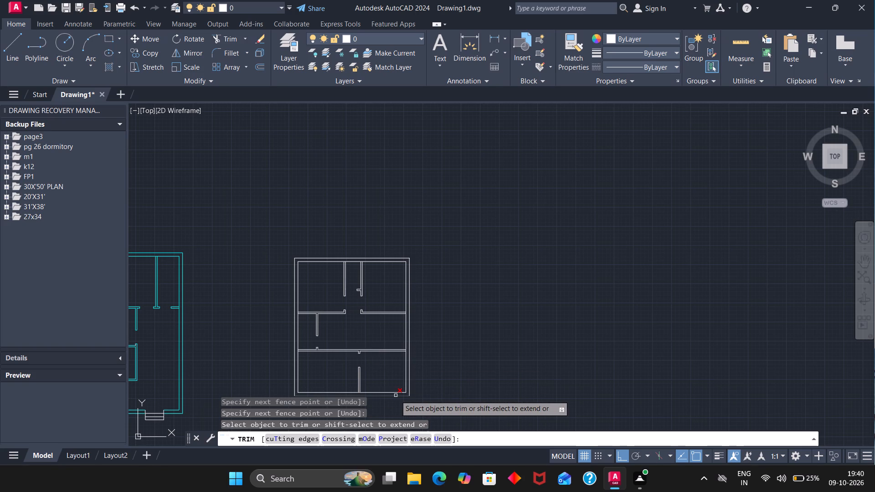
pyautogui.scroll(-1, 391, 384)
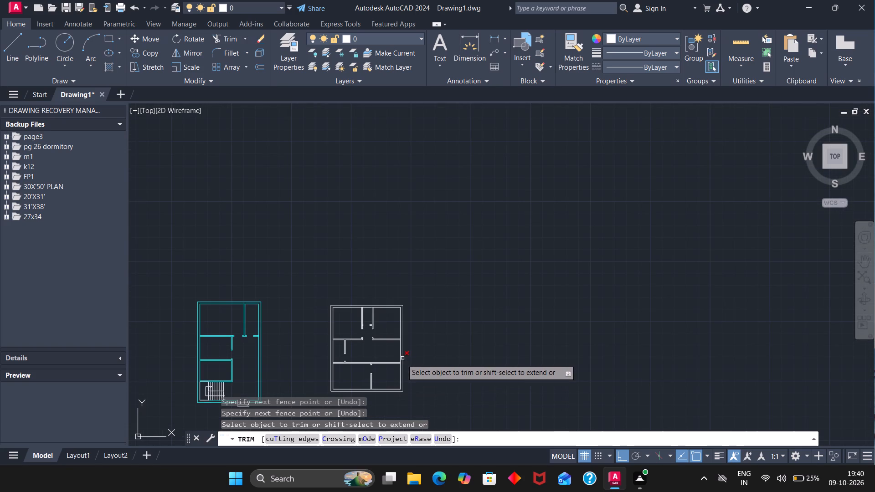
pyautogui.press('Escape')
pyautogui.moveTo(447, 313); pyautogui.dragTo(313, 404)
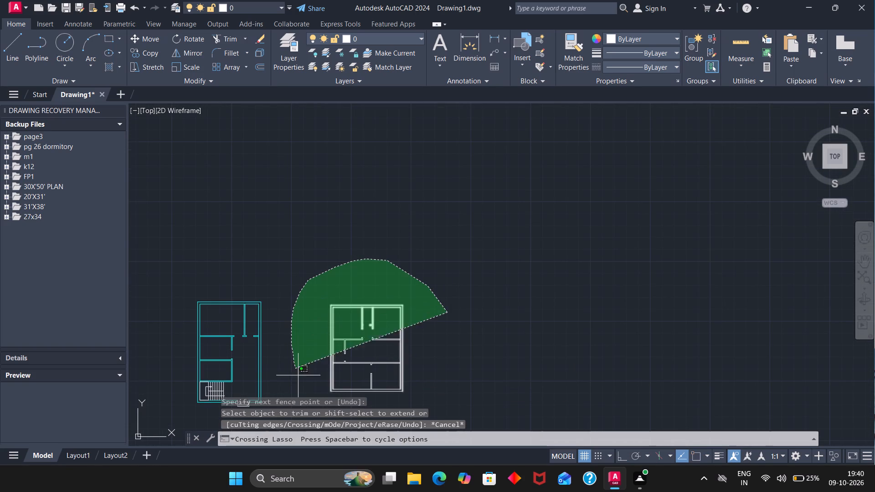
pyautogui.moveTo(313, 404); pyautogui.dragTo(446, 379)
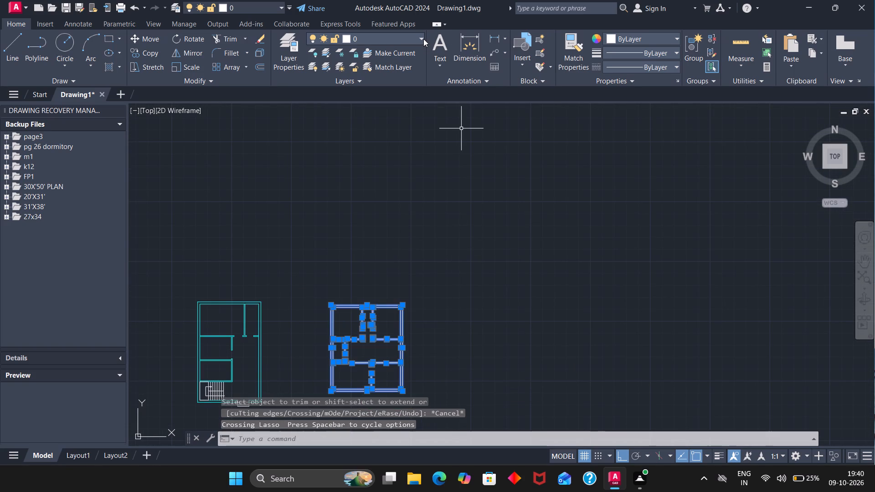
pyautogui.click(422, 37)
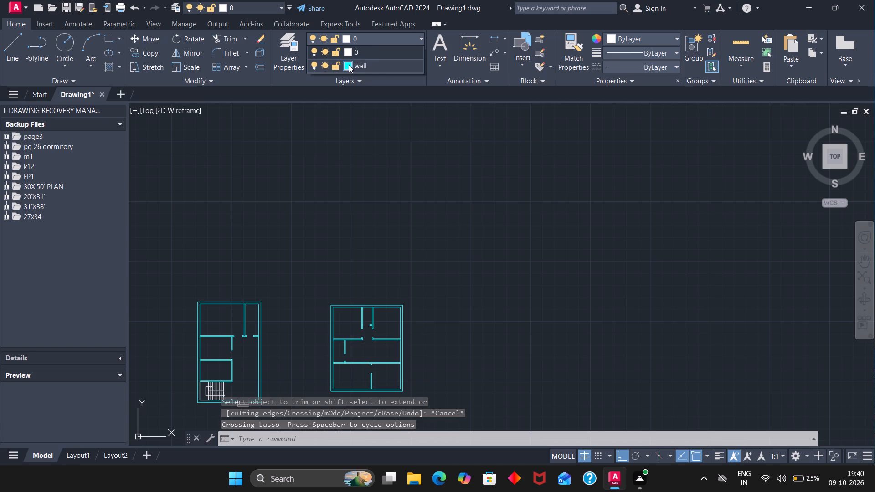
pyautogui.click(349, 65)
pyautogui.press('Escape')
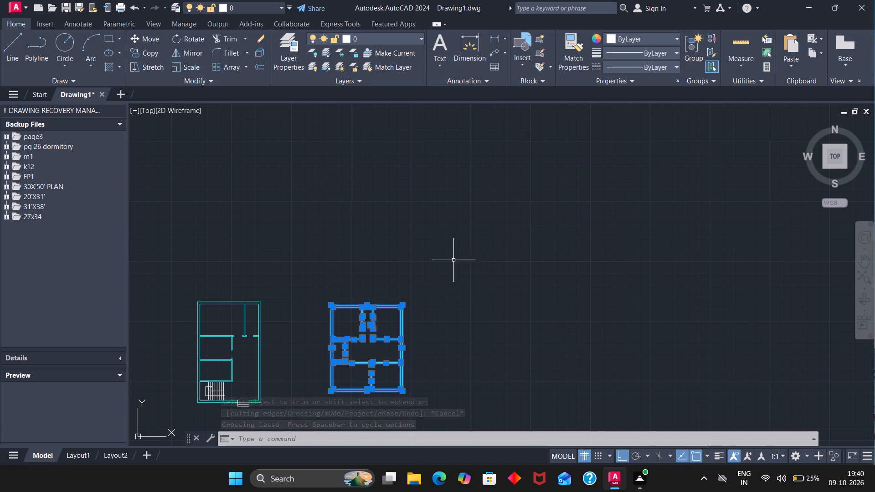
pyautogui.press('Escape')
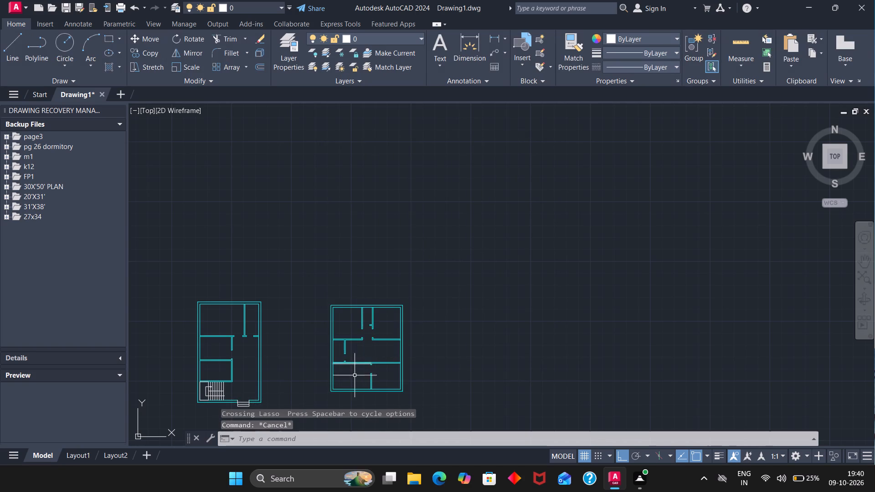
# Draw a 3' by 3' rectangle from the corner where the lower horizontal partition's bottom line meets the left outer wall's inner face.
pyautogui.scroll(2, 354, 379)
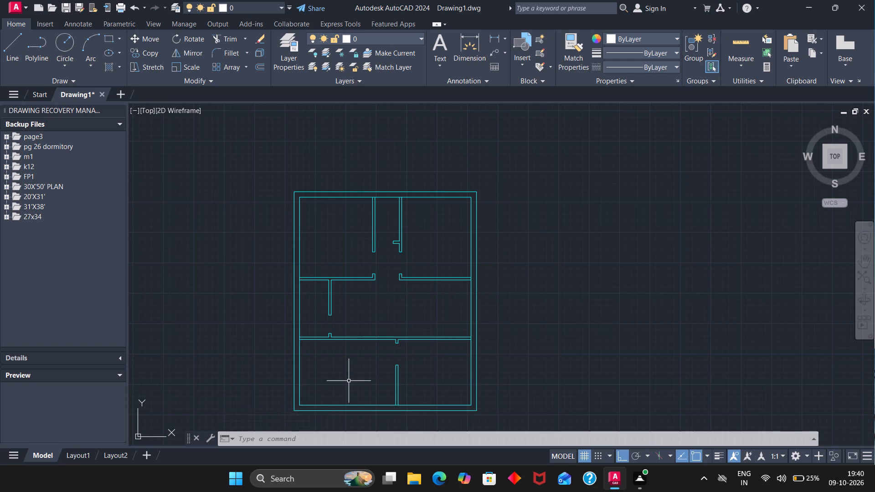
pyautogui.click(13, 54)
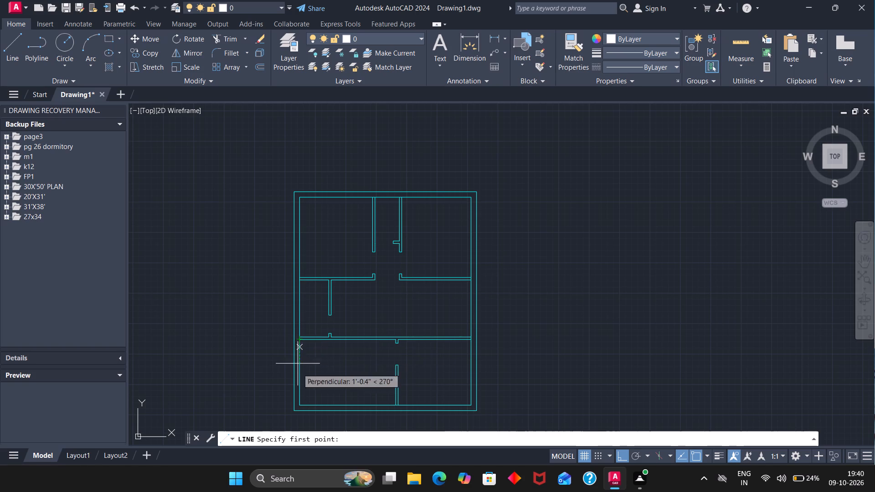
pyautogui.click(104, 36)
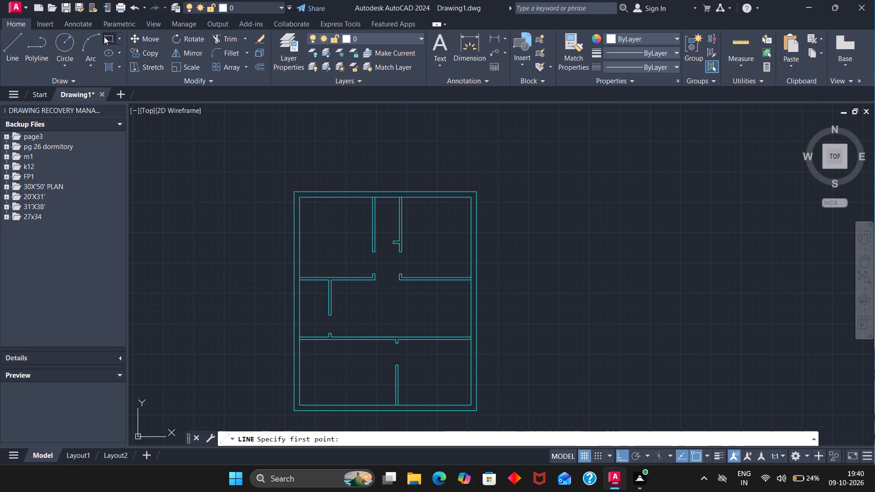
pyautogui.scroll(3, 304, 351)
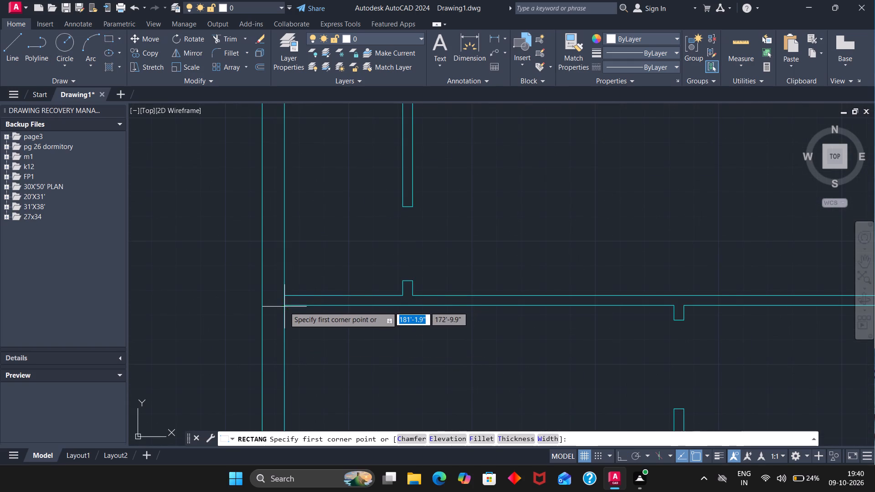
pyautogui.click(284, 307)
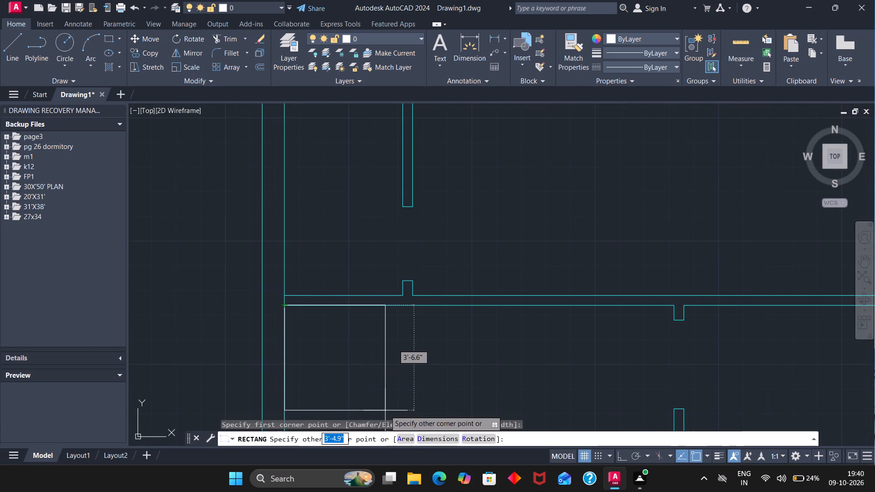
pyautogui.write("3',")
pyautogui.press('3')
pyautogui.press("'")
pyautogui.press('Return')
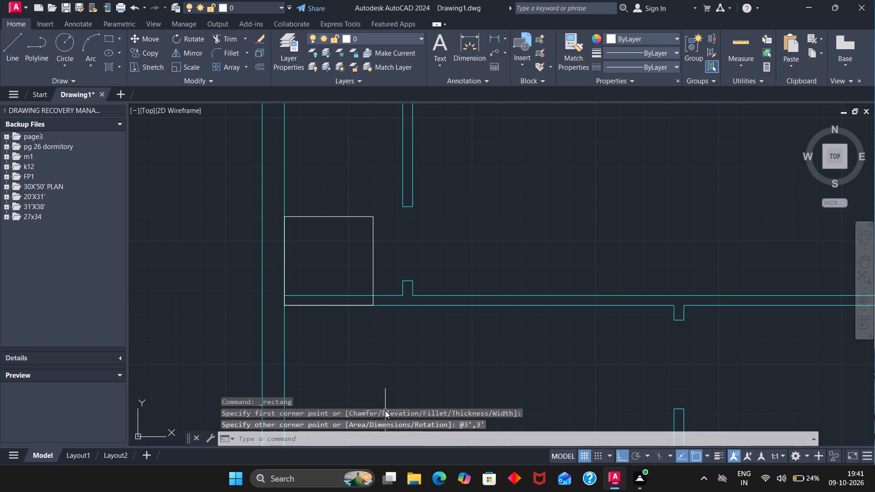
# Move the 3' square straight down 3' so its top edge lies on the lower horizontal partition's bottom line.
pyautogui.scroll(-3, 369, 303)
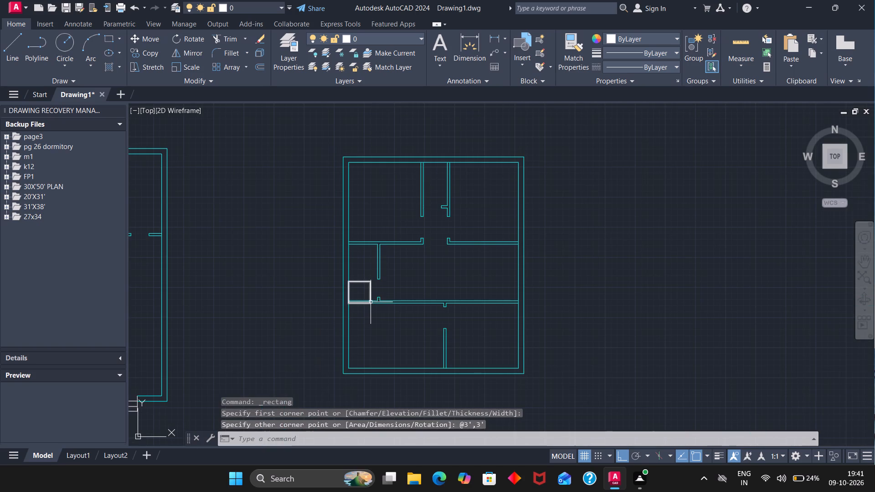
pyautogui.click(371, 302)
pyautogui.press('m')
pyautogui.press('Return')
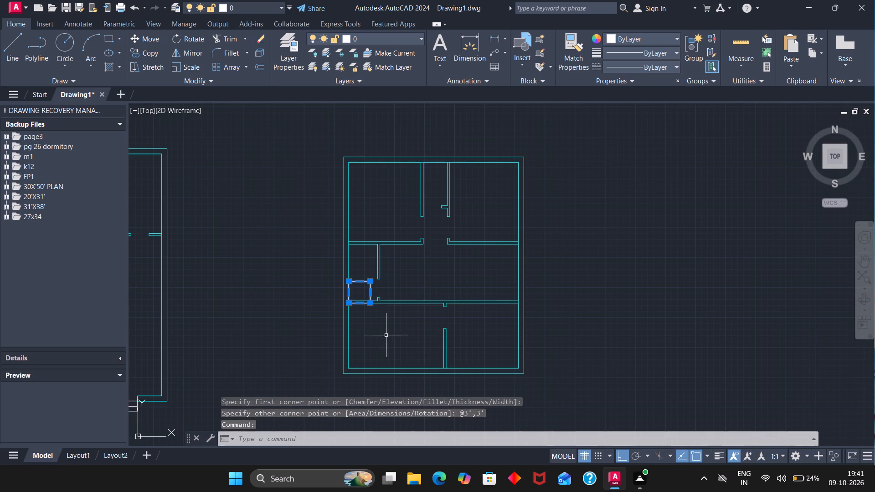
pyautogui.click(350, 282)
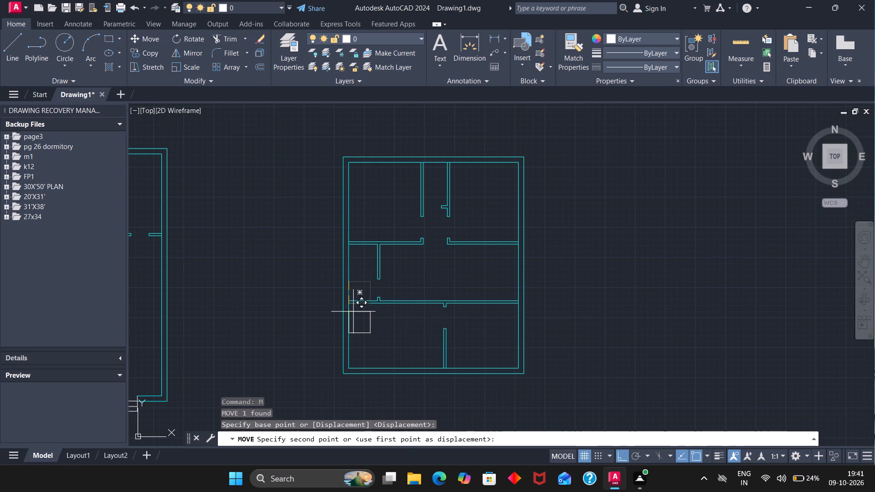
pyautogui.scroll(4, 353, 307)
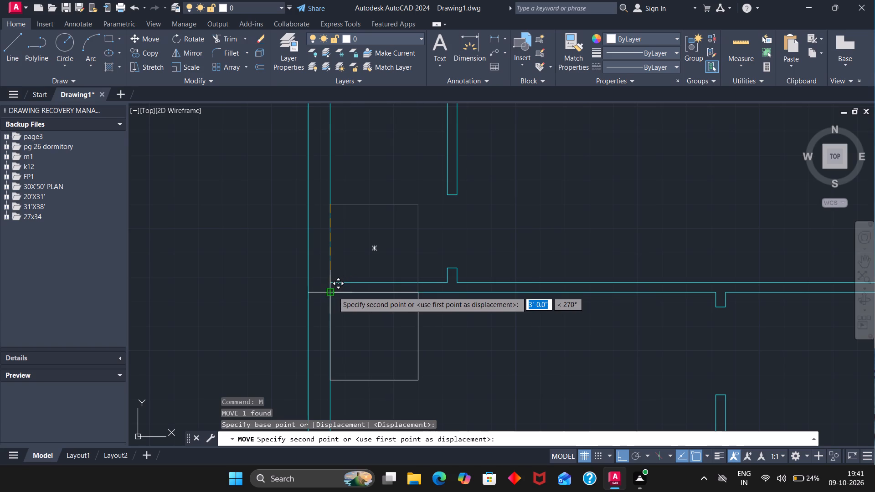
pyautogui.click(332, 292)
# Copy the square straight down into the bottom-left inner corner of the lower-left room.
pyautogui.scroll(-3, 332, 292)
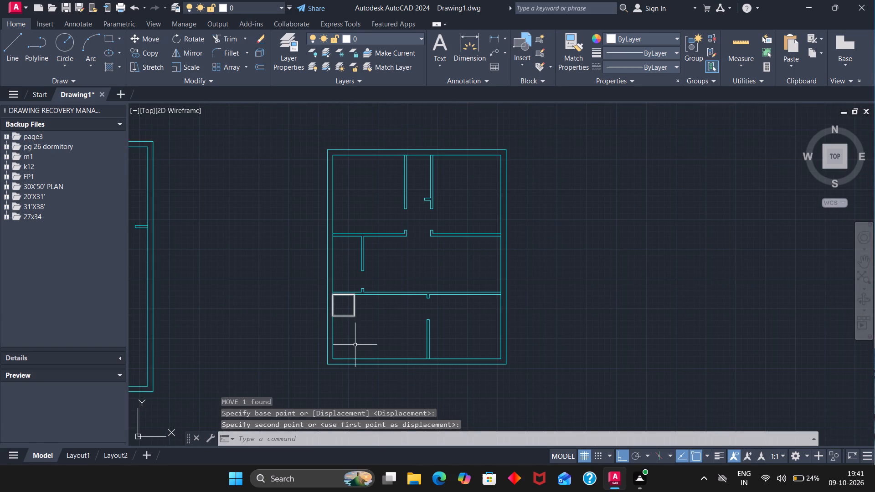
pyautogui.click(346, 316)
pyautogui.write('co')
pyautogui.press('Return')
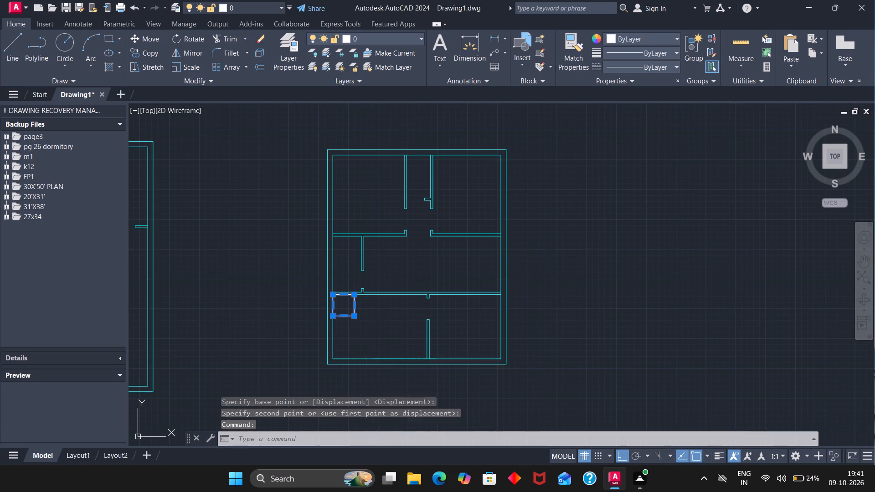
pyautogui.click(331, 316)
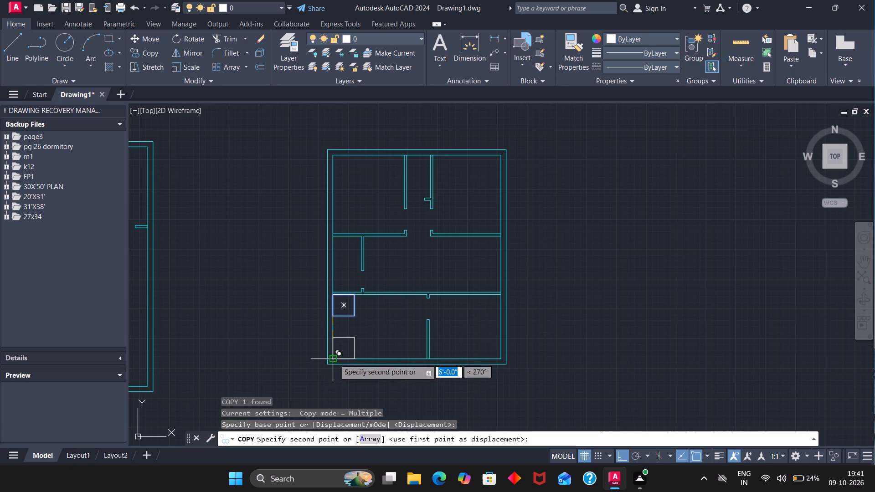
pyautogui.click(335, 359)
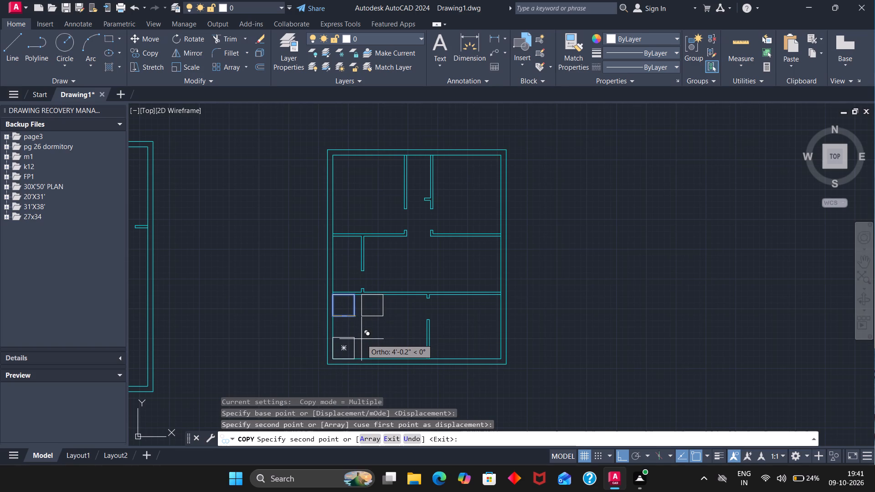
pyautogui.press('Escape')
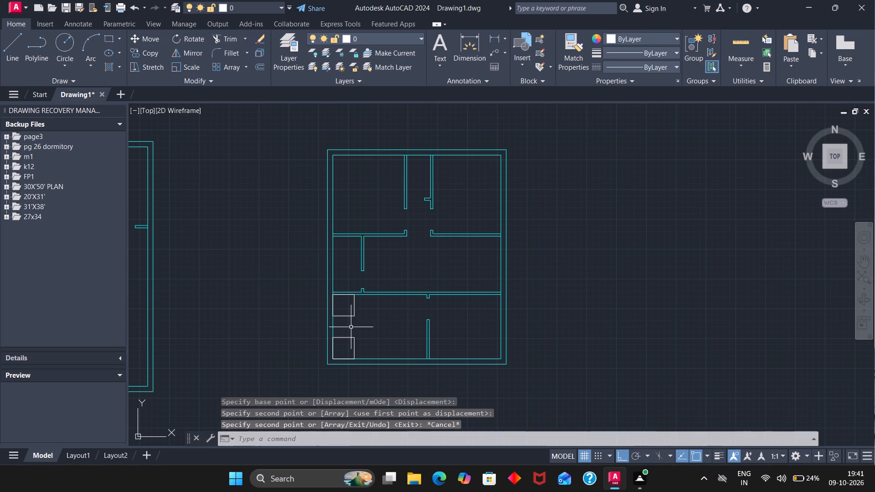
# Explode both 3' squares in the lower-left room into separate lines.
pyautogui.scroll(1, 346, 319)
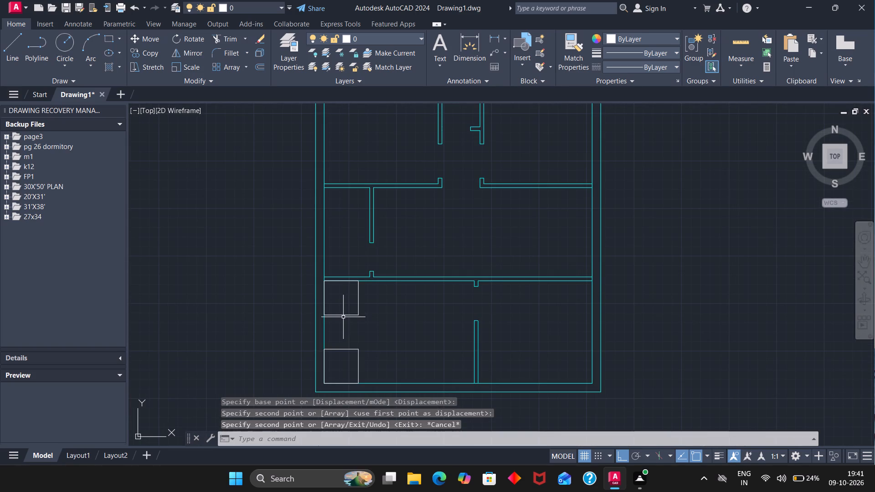
pyautogui.click(343, 314)
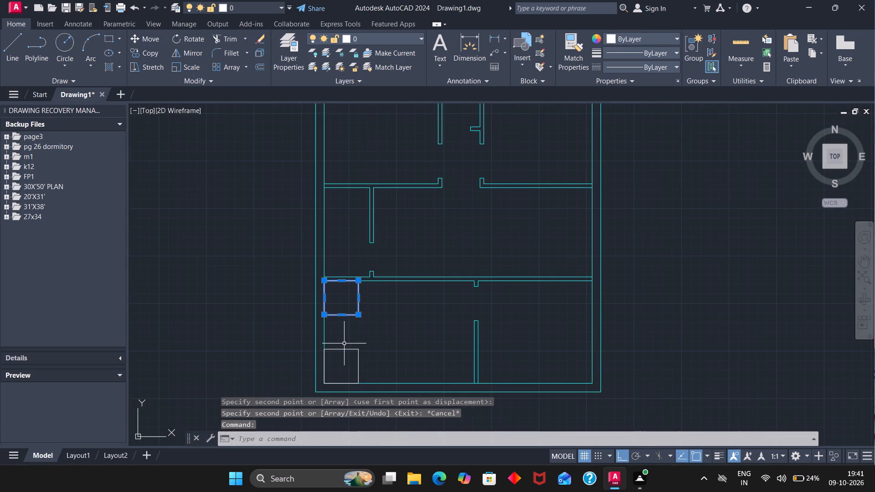
pyautogui.press('x')
pyautogui.press('Return')
pyautogui.click(343, 348)
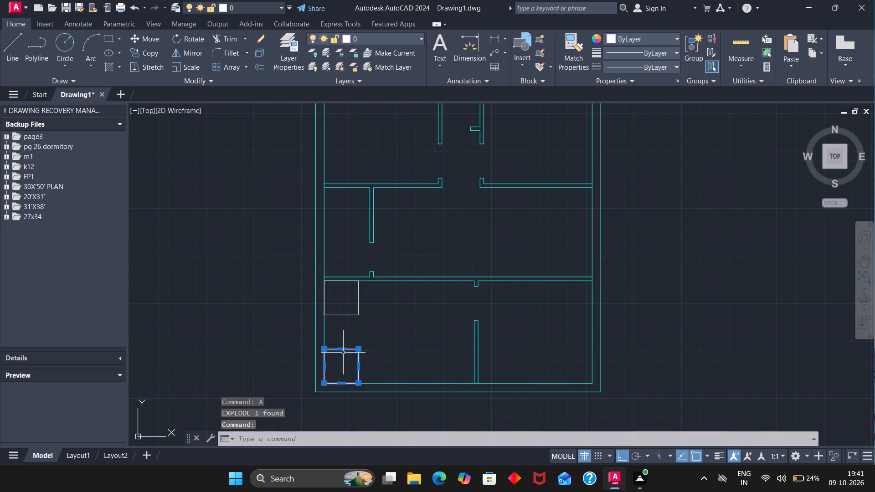
pyautogui.press('x')
pyautogui.press('Return')
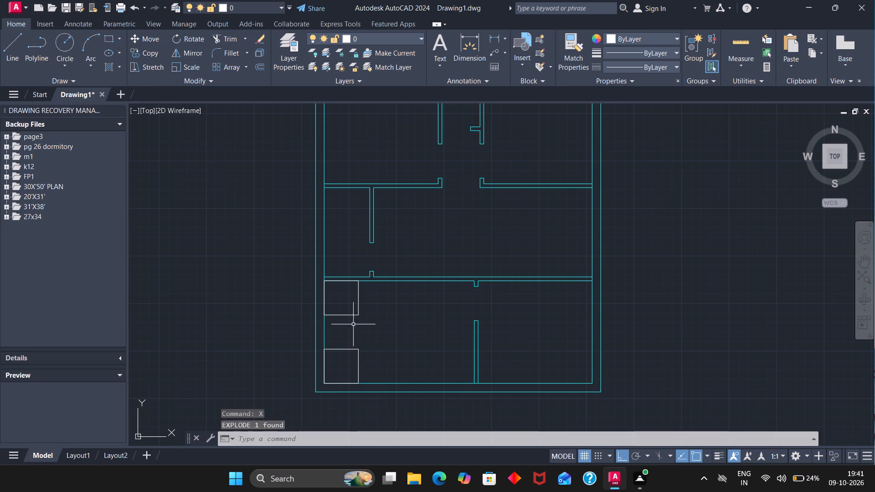
# Array the upper square's right edge rectangularly in 1 row and 6 columns spaced 9" apart to form stair treads.
pyautogui.click(359, 296)
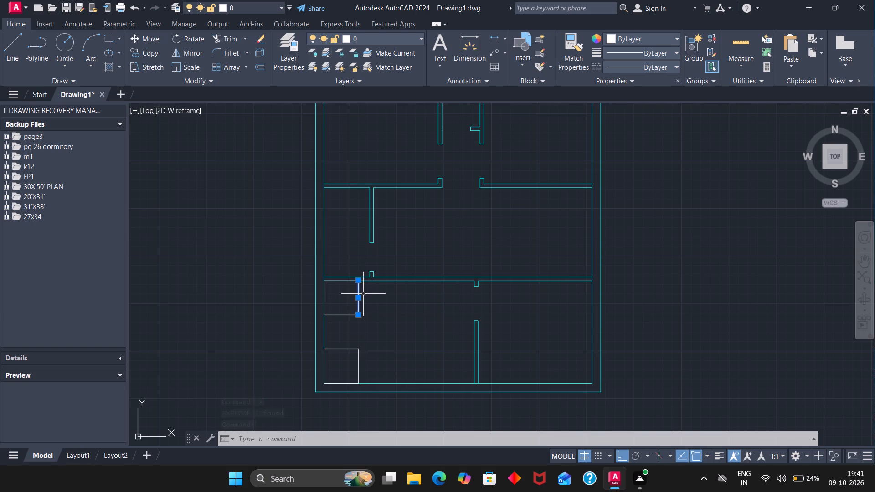
pyautogui.click(225, 71)
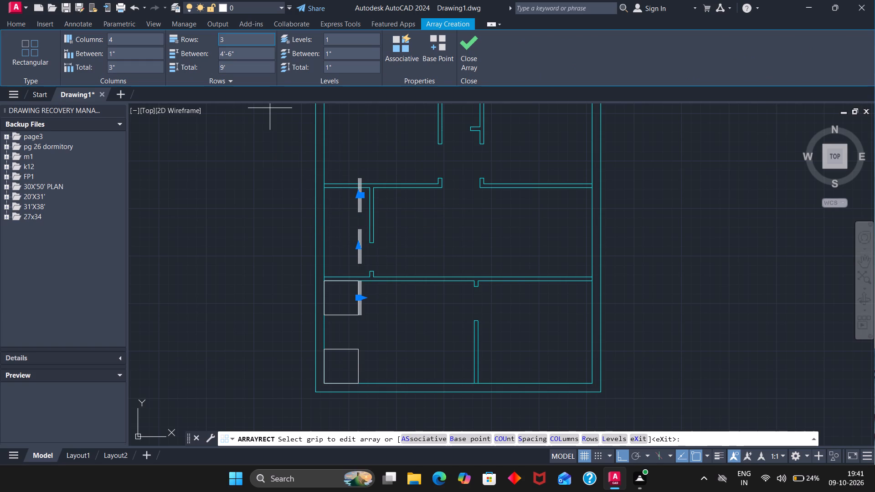
pyautogui.click(248, 38)
pyautogui.press('1')
pyautogui.press('Return')
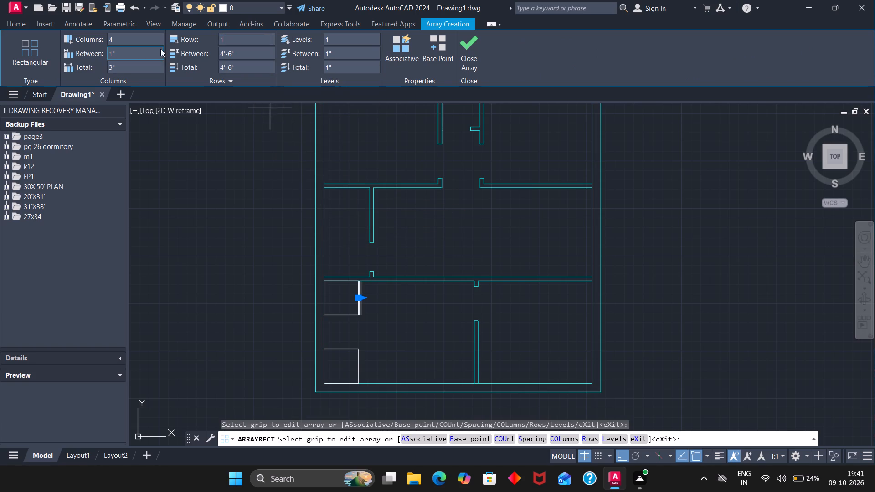
pyautogui.click(144, 41)
pyautogui.press('BackSpace')
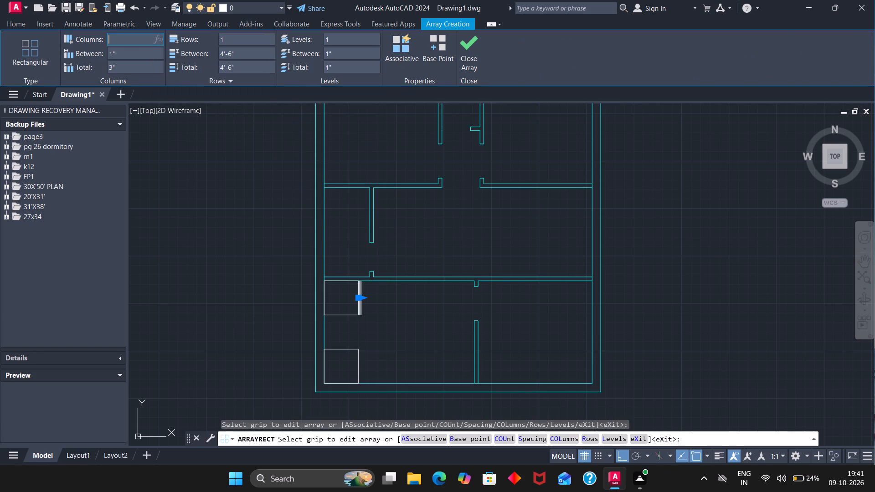
pyautogui.press('6')
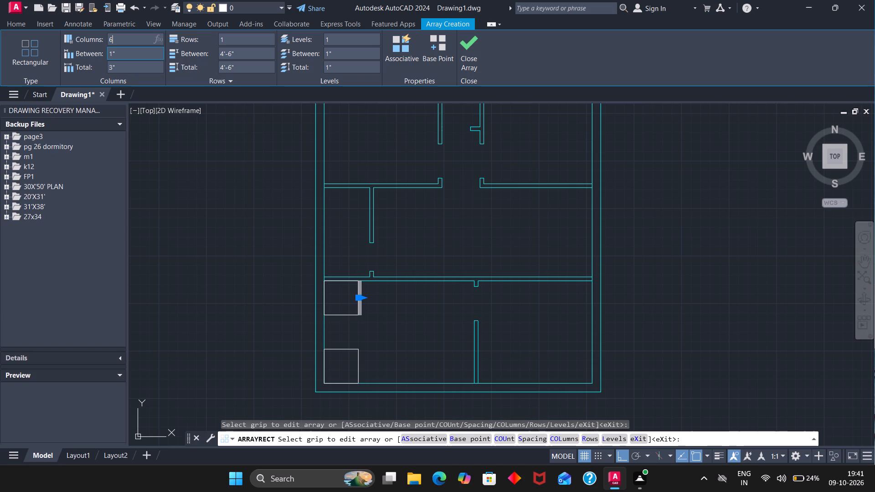
pyautogui.click(143, 55)
pyautogui.click(135, 52)
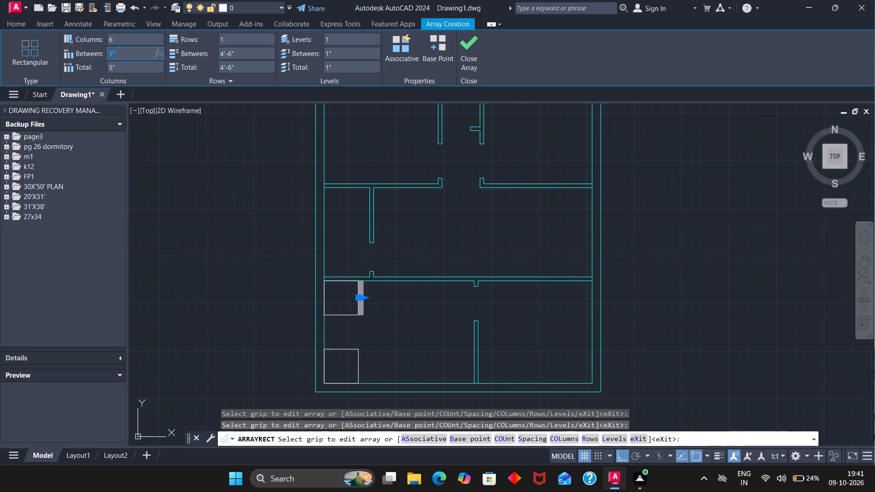
pyautogui.press('9')
pyautogui.press('Return')
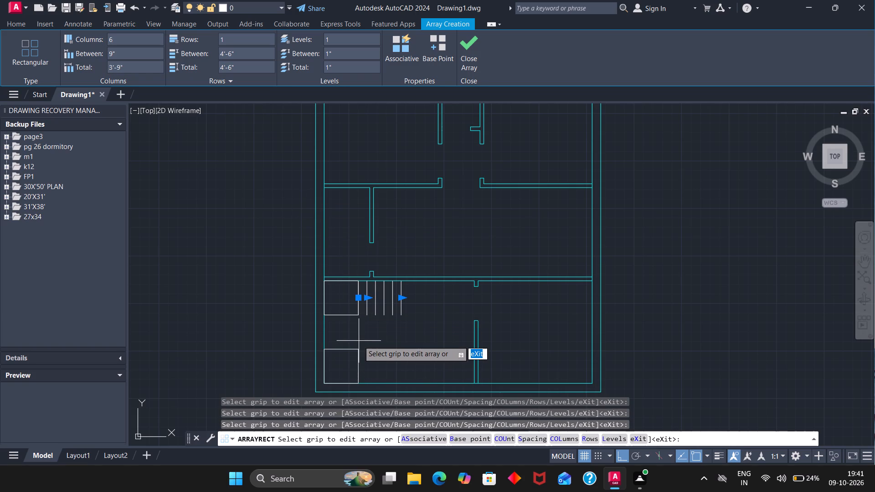
pyautogui.click(342, 315)
pyautogui.click(345, 313)
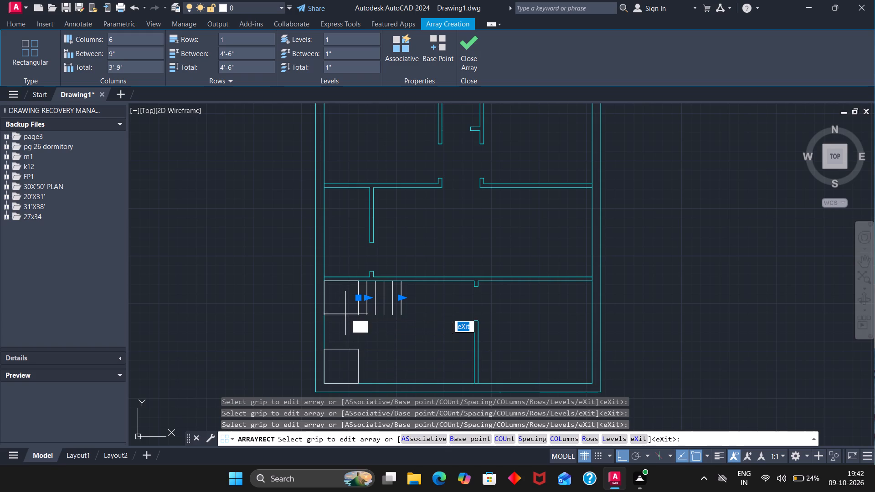
pyautogui.click(380, 334)
pyautogui.click(385, 340)
pyautogui.press('Escape')
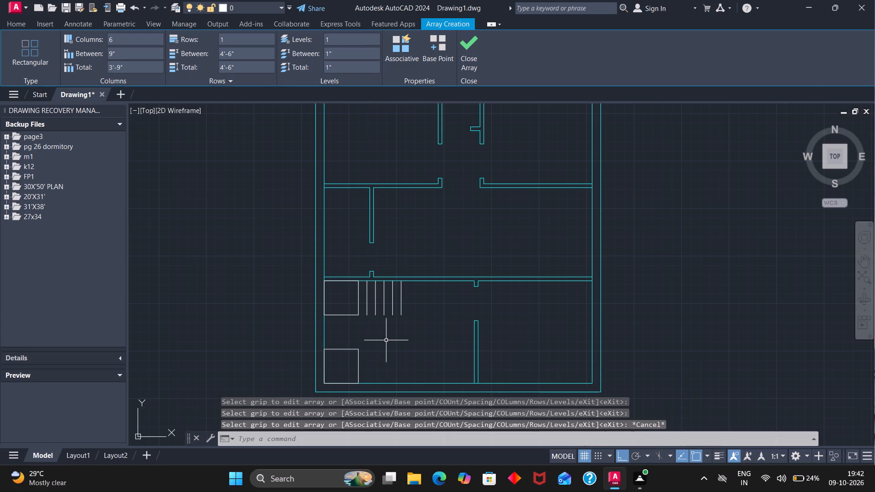
# Array the upper square's bottom edge in 1 column with rows spaced 9", extending down to the lower square's top edge.
pyautogui.click(350, 315)
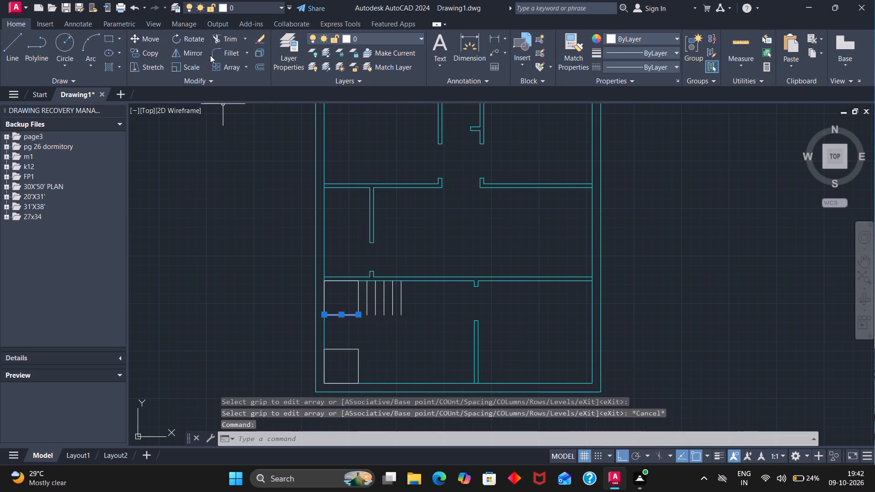
pyautogui.click(242, 67)
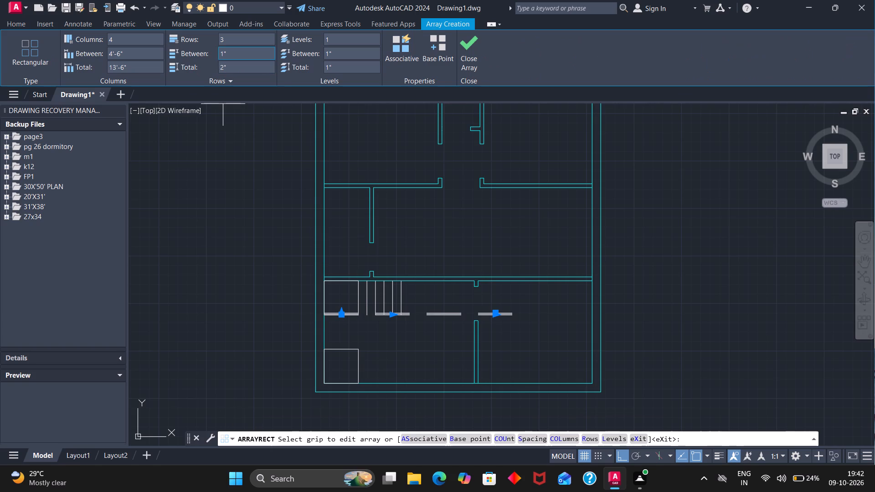
pyautogui.click(161, 35)
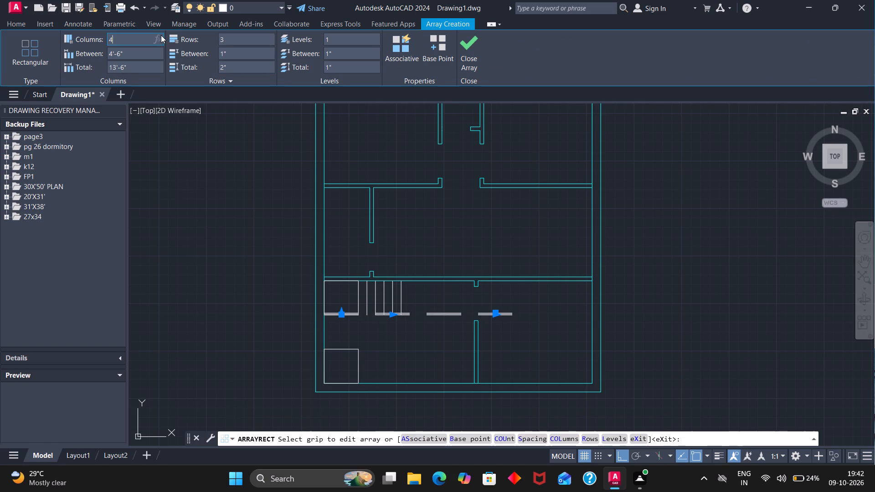
pyautogui.press('BackSpace')
pyautogui.press('1')
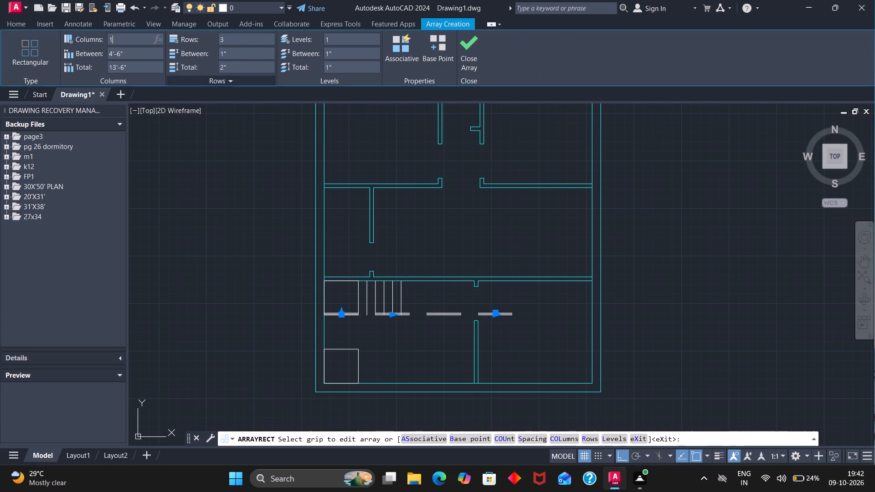
pyautogui.click(251, 40)
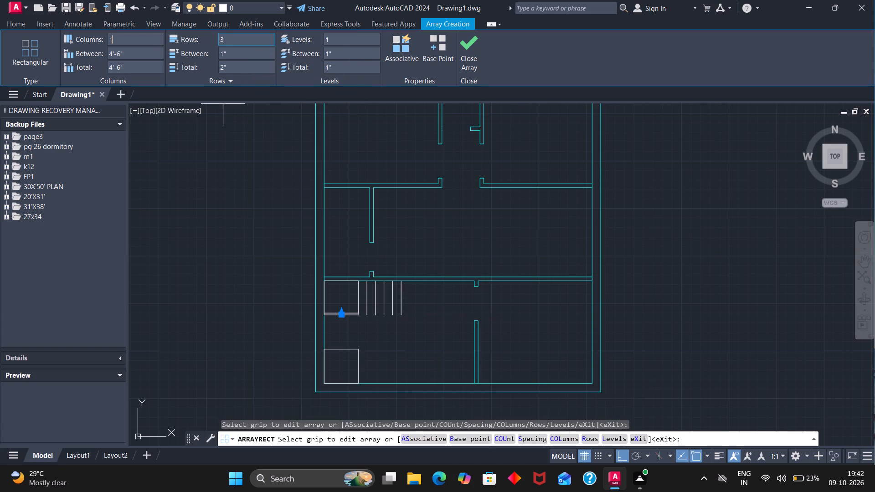
pyautogui.click(235, 40)
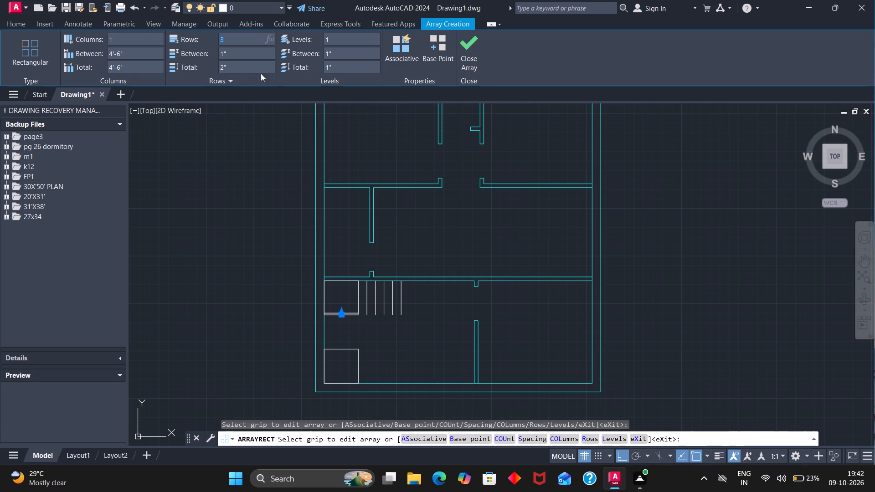
pyautogui.press('2')
pyautogui.click(237, 51)
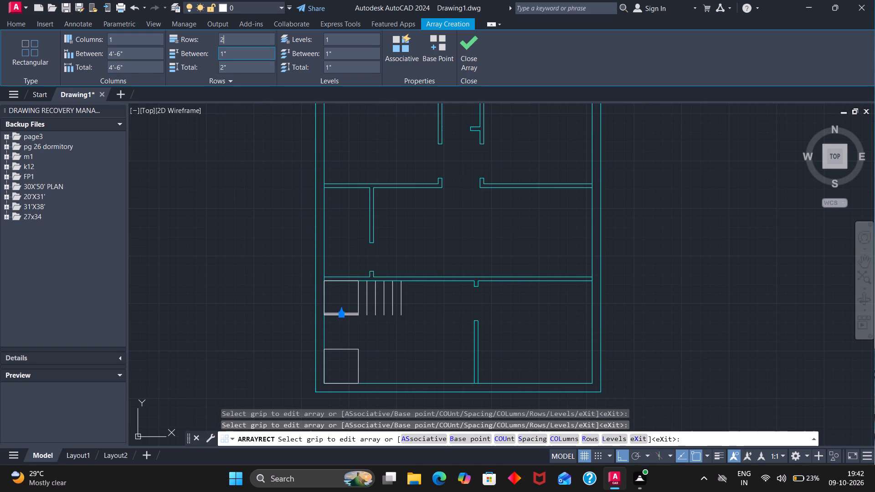
pyautogui.click(235, 55)
pyautogui.click(235, 55)
pyautogui.press('9')
pyautogui.press('Return')
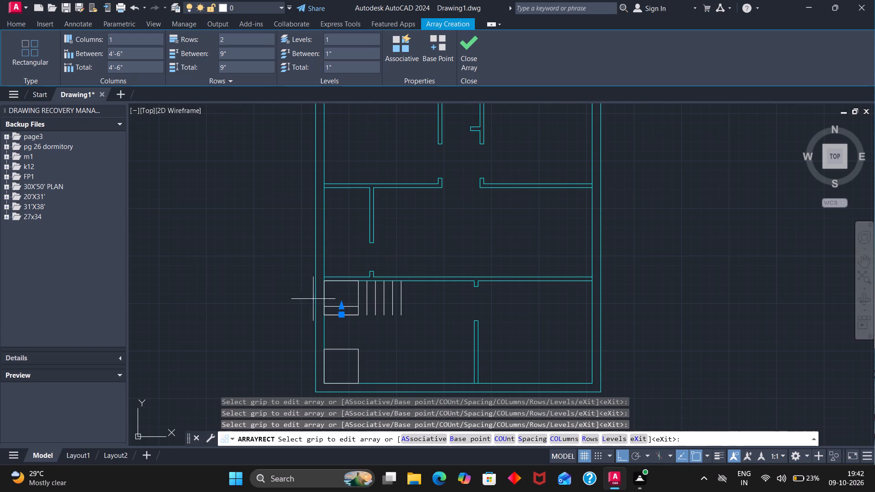
pyautogui.click(342, 305)
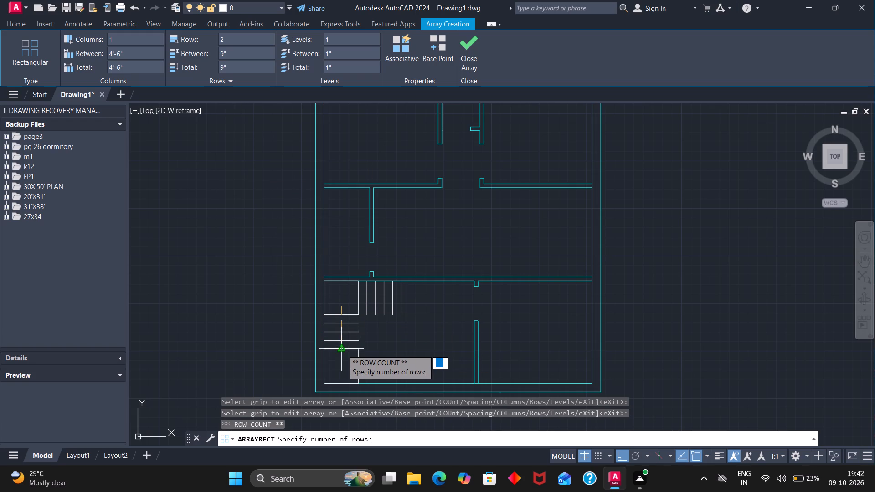
pyautogui.click(343, 350)
pyautogui.press('Escape')
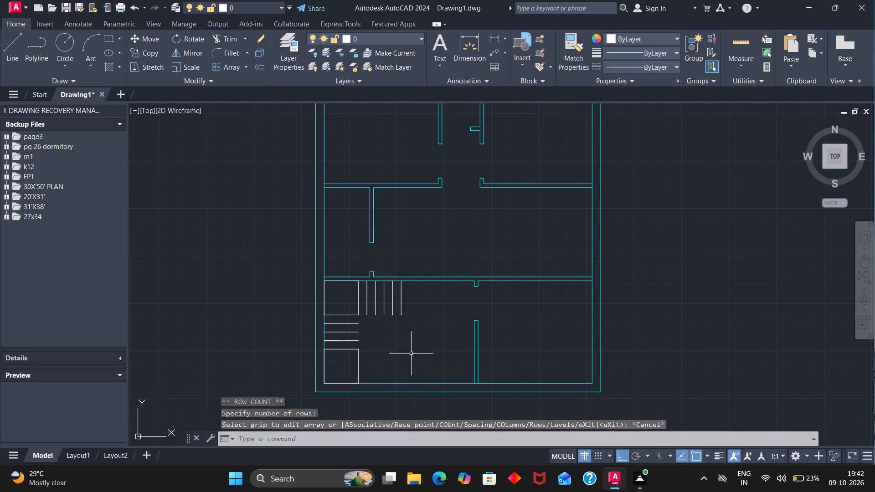
# Draw vertical lines along both sides of the lower flight's treads, joining the corners of the upper and lower squares.
pyautogui.click(8, 50)
pyautogui.scroll(3, 306, 344)
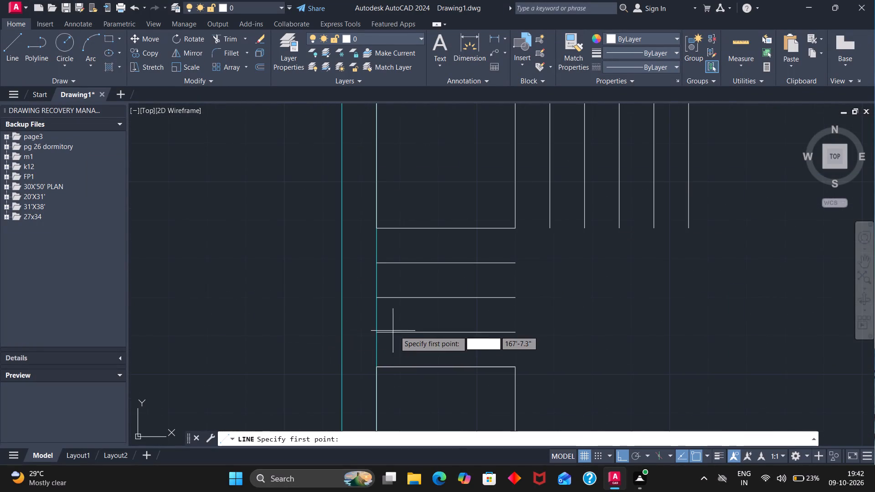
pyautogui.click(376, 228)
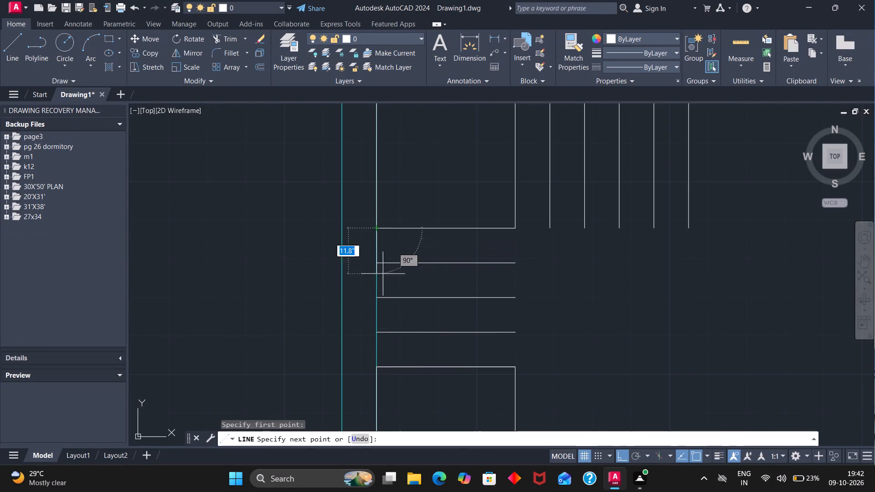
pyautogui.click(376, 368)
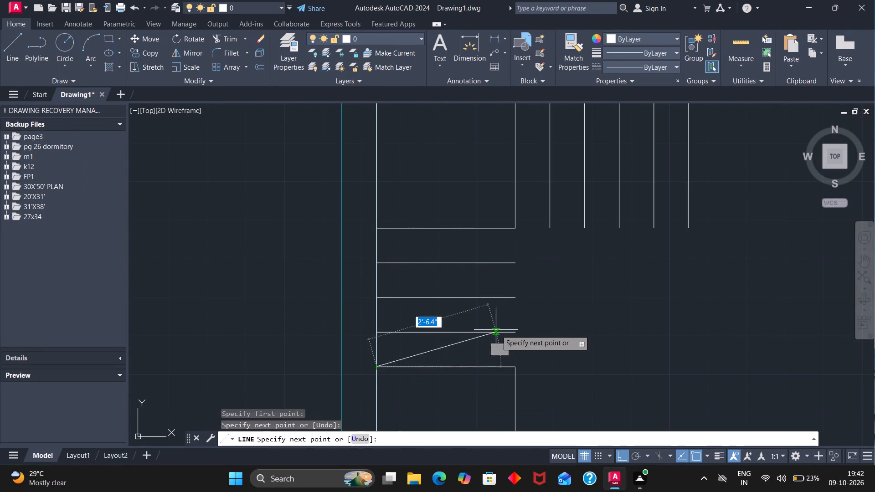
pyautogui.press('Escape')
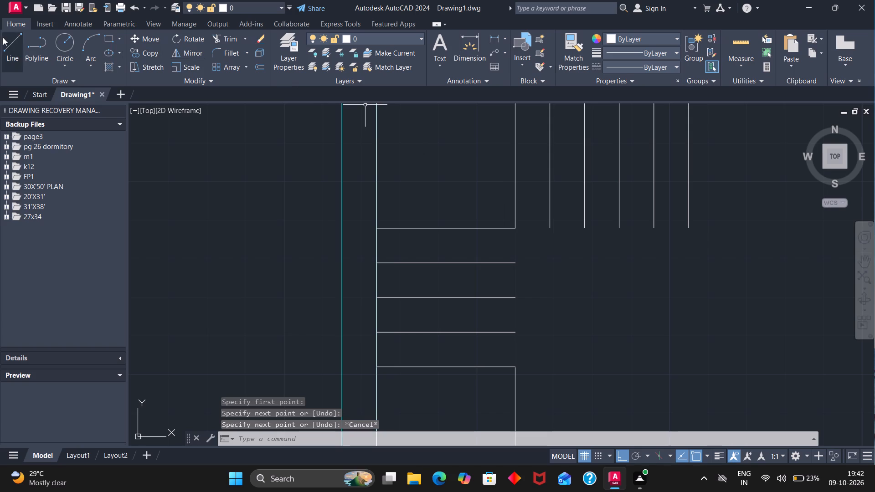
pyautogui.click(6, 39)
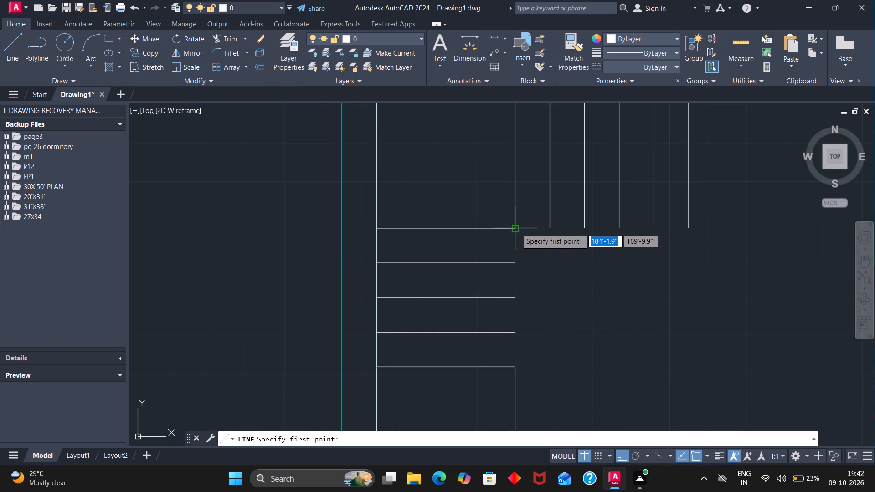
pyautogui.click(516, 228)
pyautogui.click(517, 369)
pyautogui.press('Escape')
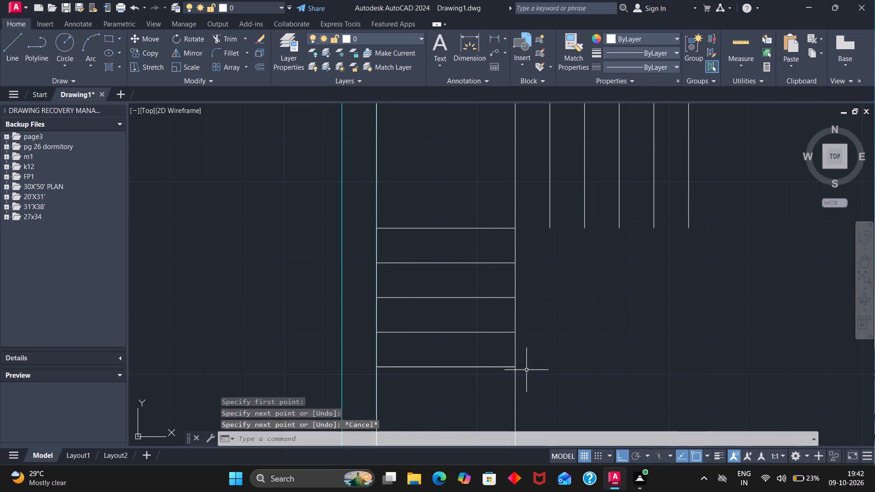
# Draw horizontal lines along the bottom and top ends of the upper flight's treads, from the square to the last tread.
pyautogui.click(11, 46)
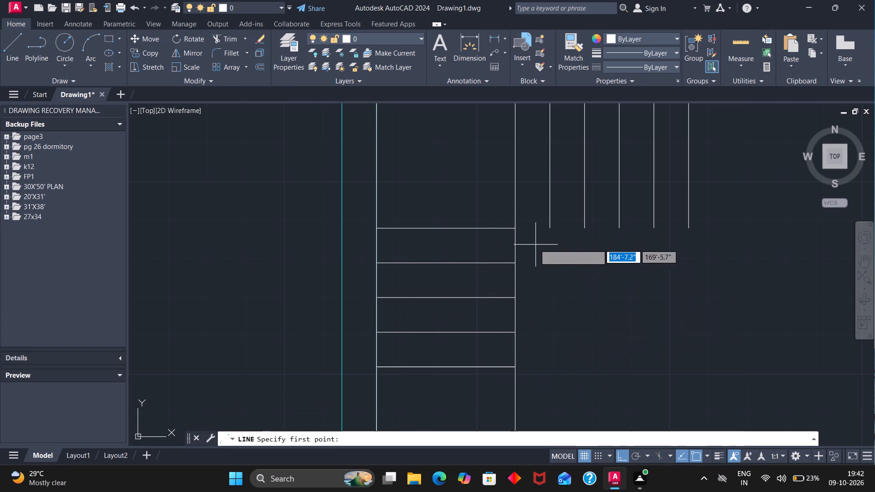
pyautogui.click(516, 227)
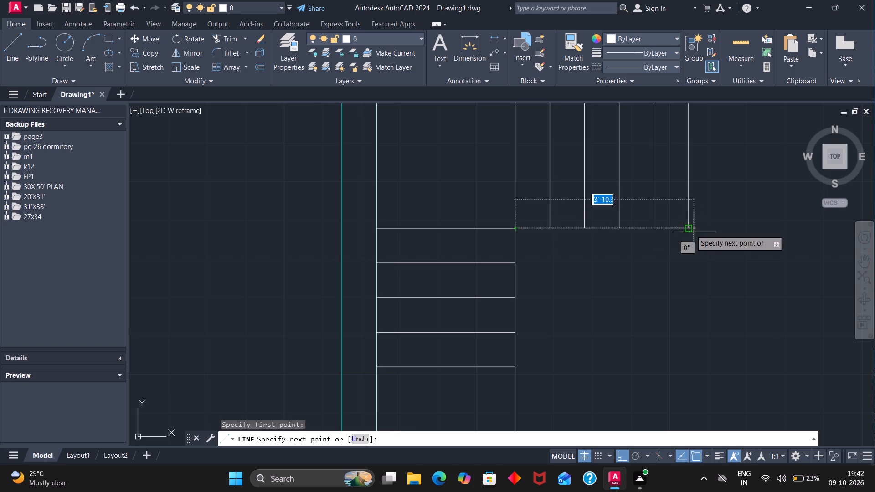
pyautogui.click(687, 227)
pyautogui.press('Escape')
pyautogui.press('Escape')
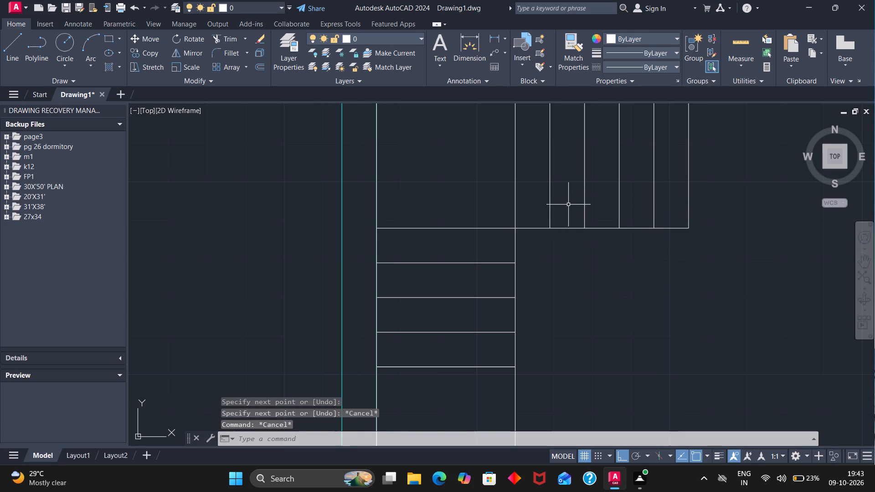
pyautogui.scroll(-1, 566, 208)
pyautogui.scroll(3, 552, 151)
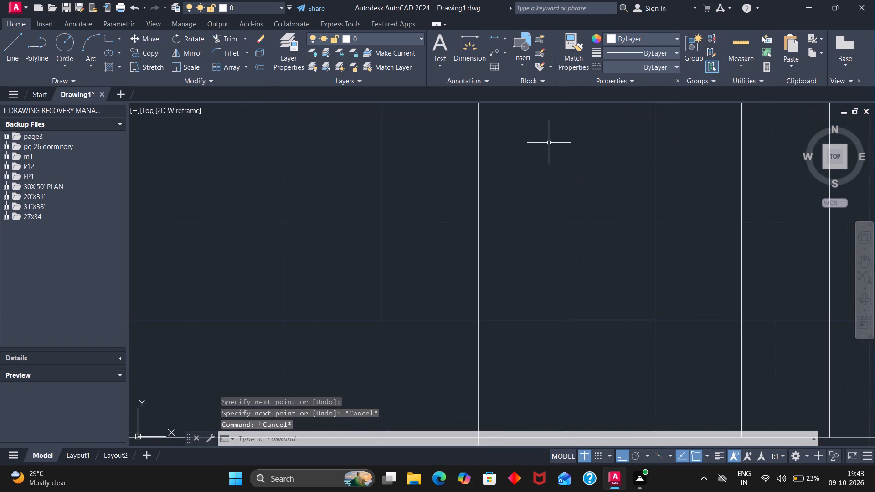
pyautogui.scroll(-3, 548, 143)
pyautogui.press('space')
pyautogui.click(531, 129)
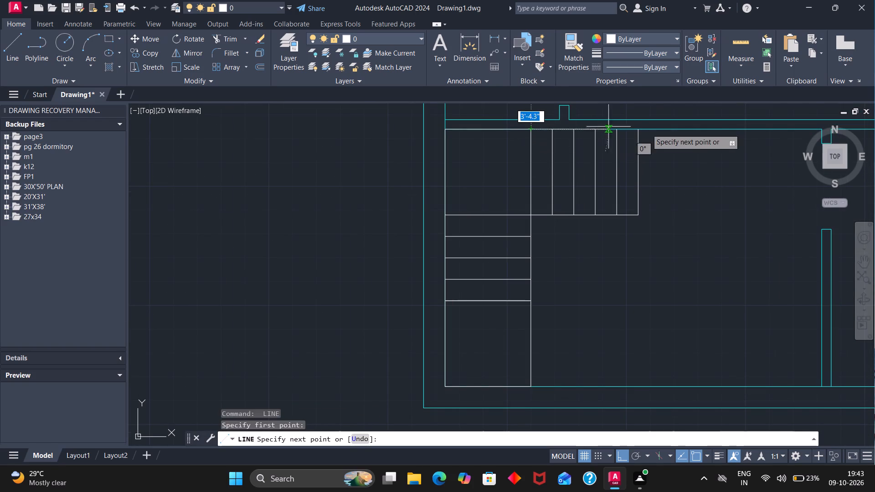
pyautogui.click(639, 132)
pyautogui.press('space')
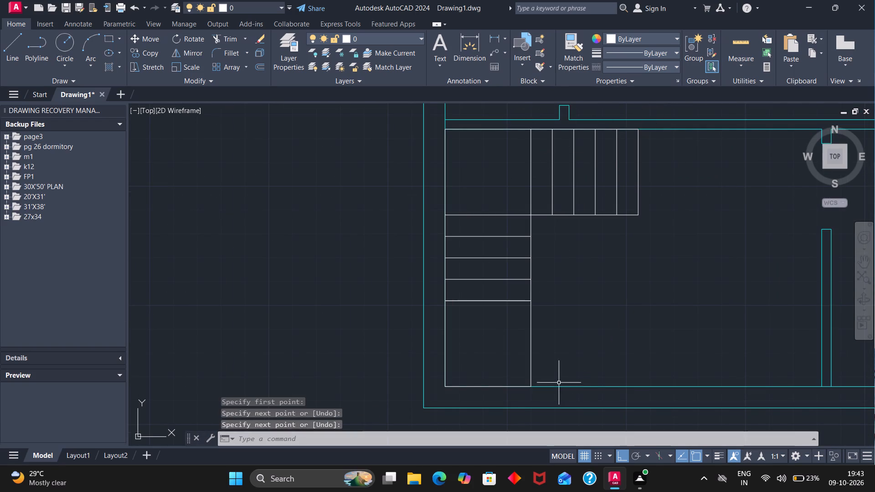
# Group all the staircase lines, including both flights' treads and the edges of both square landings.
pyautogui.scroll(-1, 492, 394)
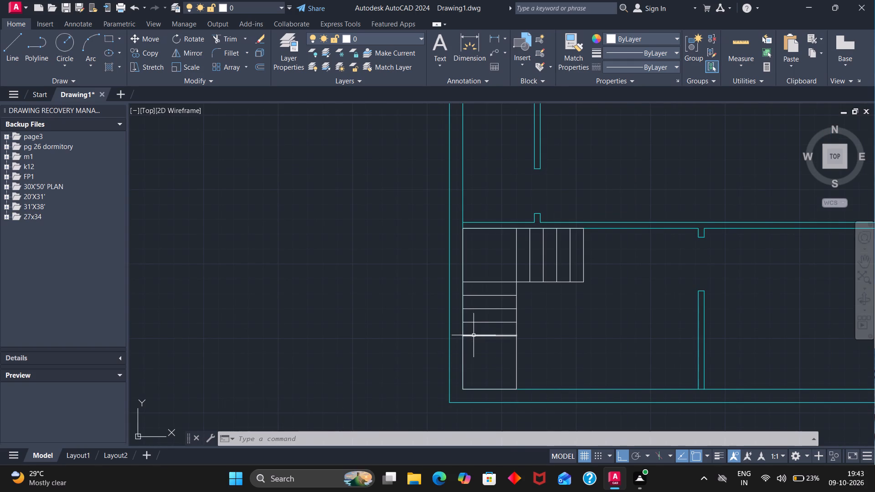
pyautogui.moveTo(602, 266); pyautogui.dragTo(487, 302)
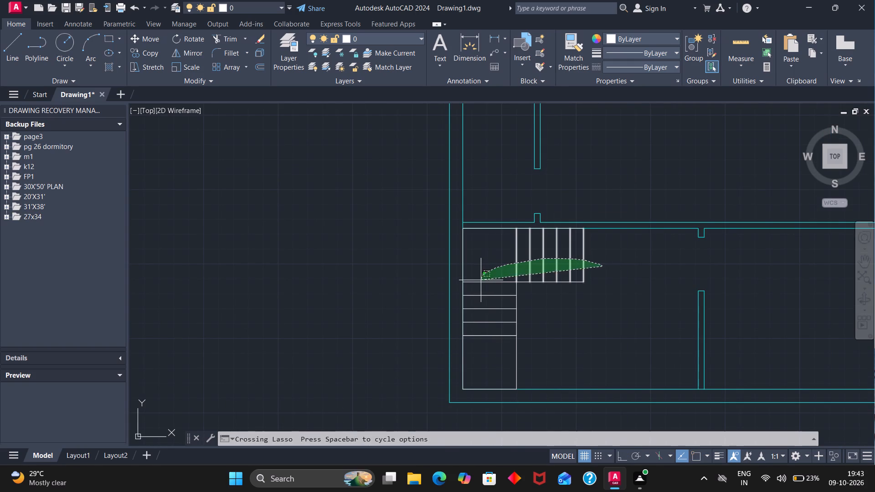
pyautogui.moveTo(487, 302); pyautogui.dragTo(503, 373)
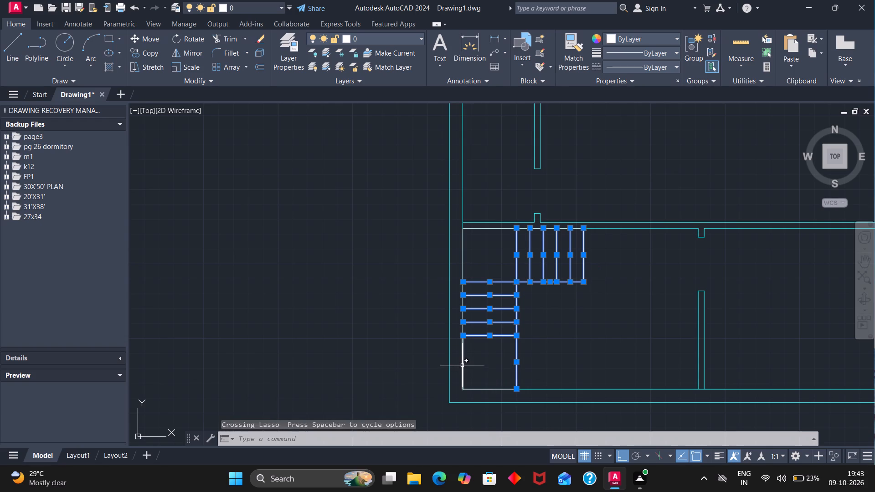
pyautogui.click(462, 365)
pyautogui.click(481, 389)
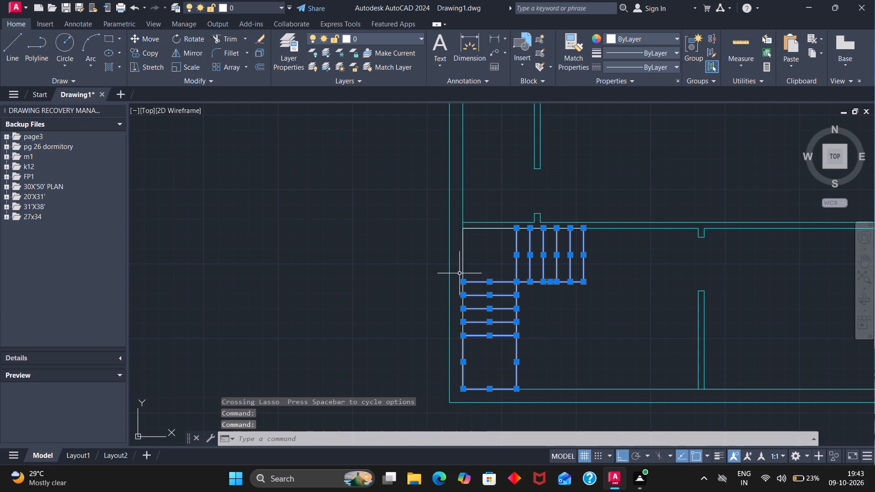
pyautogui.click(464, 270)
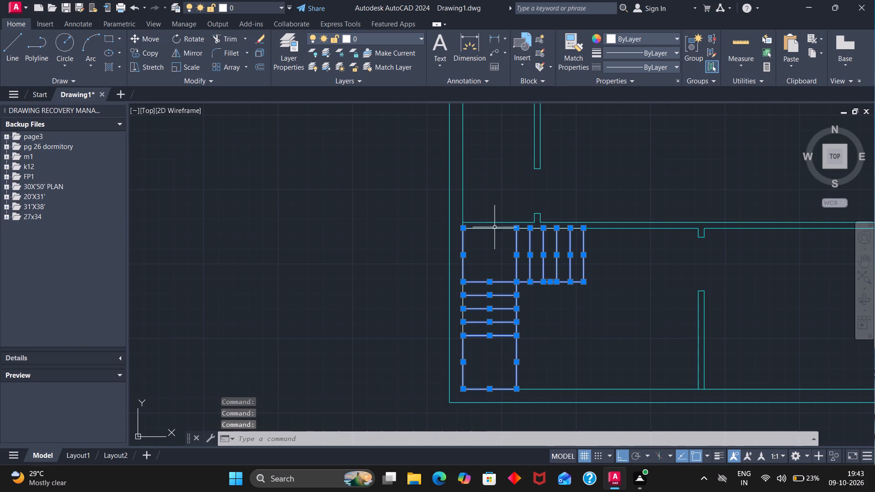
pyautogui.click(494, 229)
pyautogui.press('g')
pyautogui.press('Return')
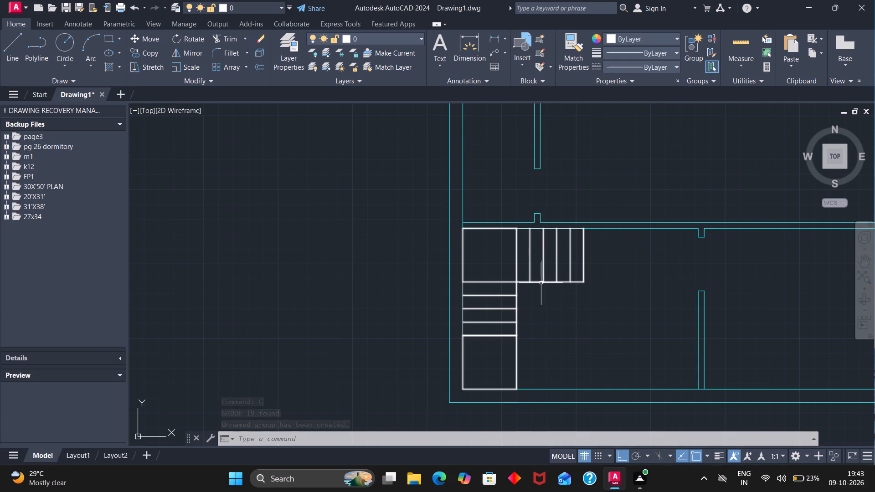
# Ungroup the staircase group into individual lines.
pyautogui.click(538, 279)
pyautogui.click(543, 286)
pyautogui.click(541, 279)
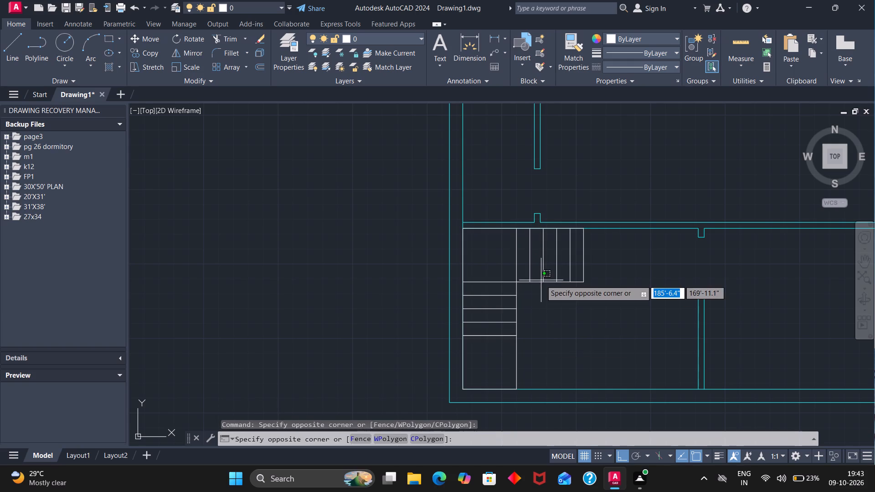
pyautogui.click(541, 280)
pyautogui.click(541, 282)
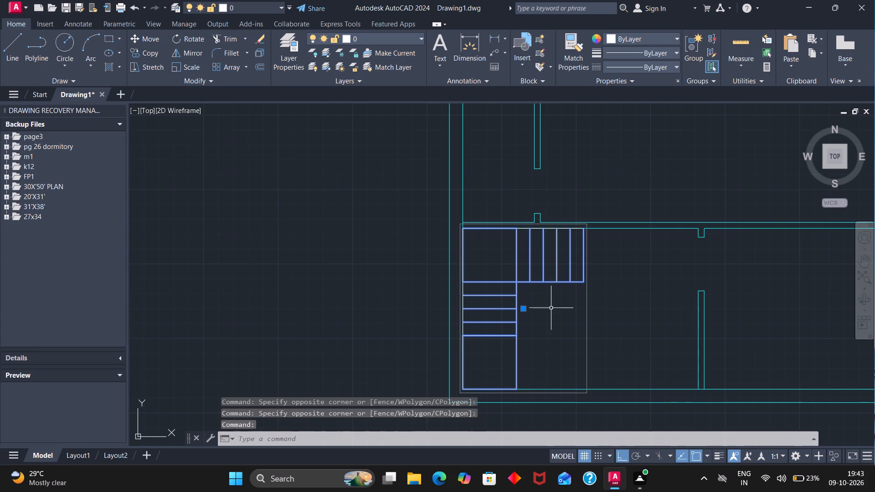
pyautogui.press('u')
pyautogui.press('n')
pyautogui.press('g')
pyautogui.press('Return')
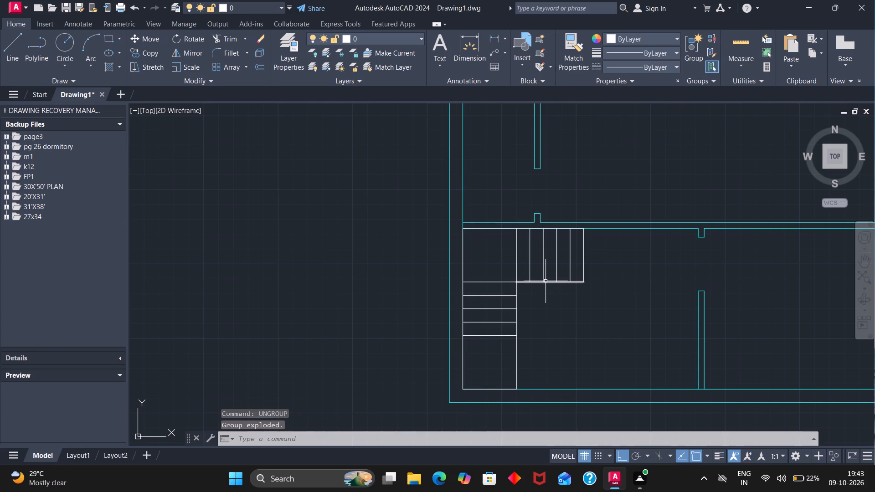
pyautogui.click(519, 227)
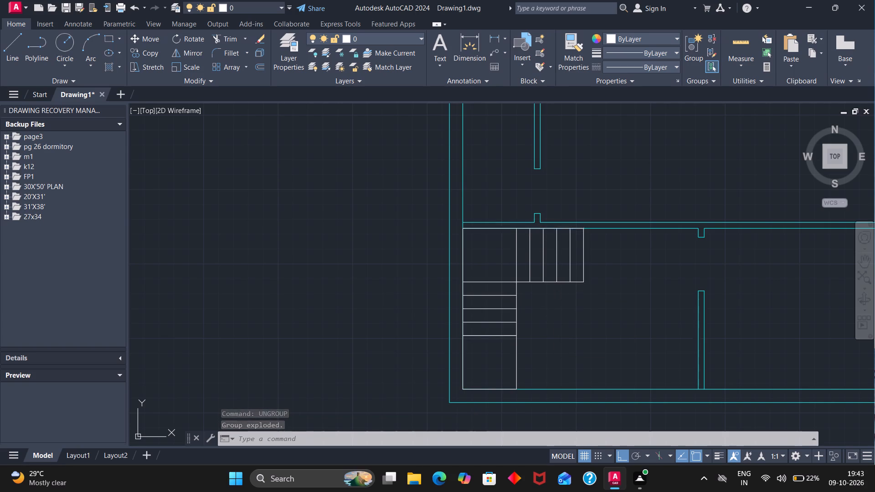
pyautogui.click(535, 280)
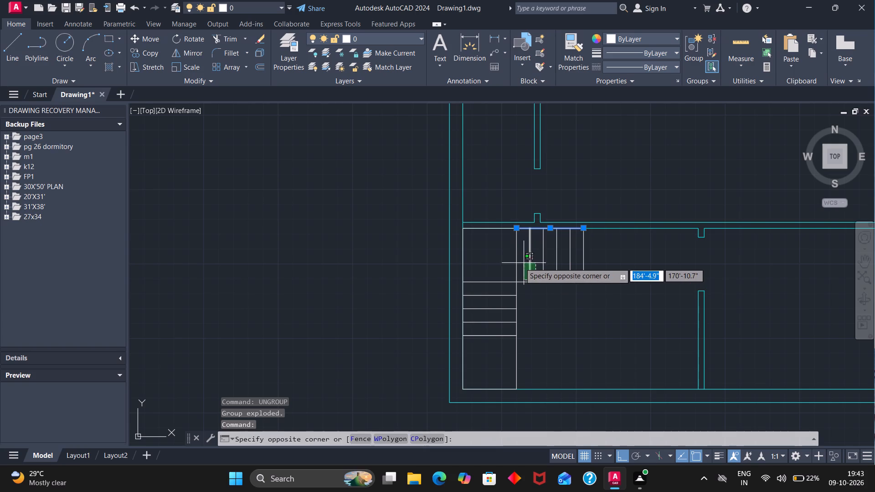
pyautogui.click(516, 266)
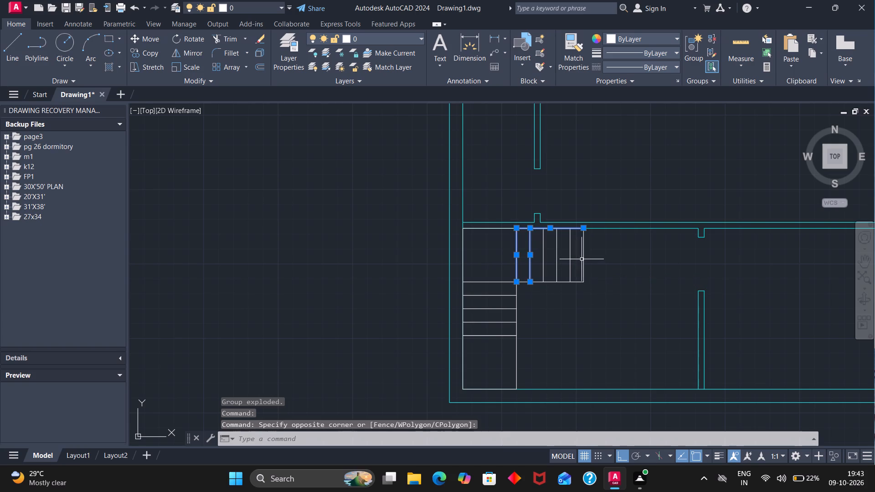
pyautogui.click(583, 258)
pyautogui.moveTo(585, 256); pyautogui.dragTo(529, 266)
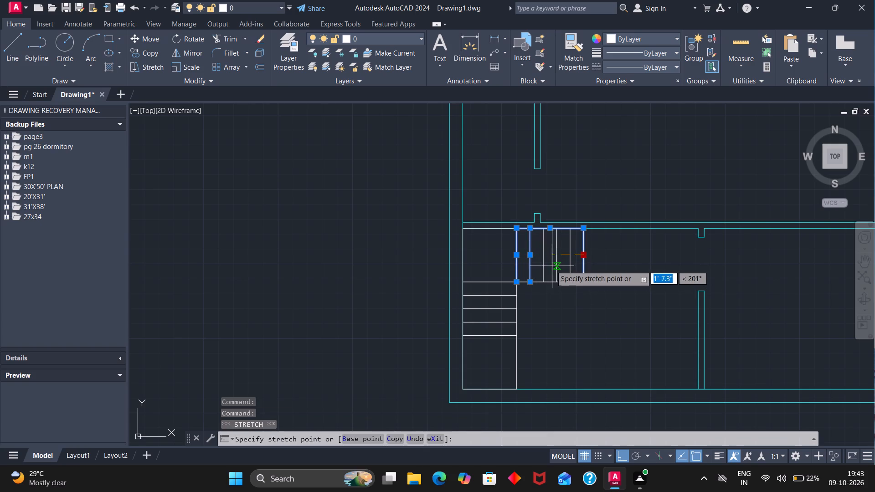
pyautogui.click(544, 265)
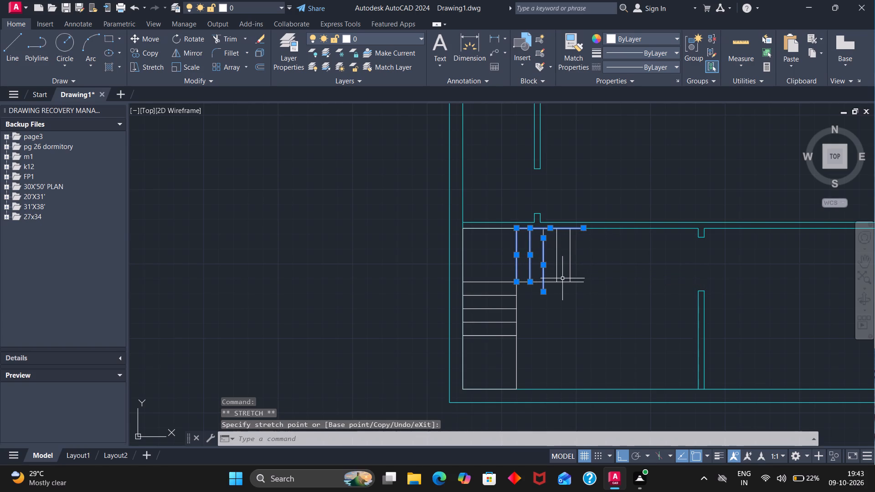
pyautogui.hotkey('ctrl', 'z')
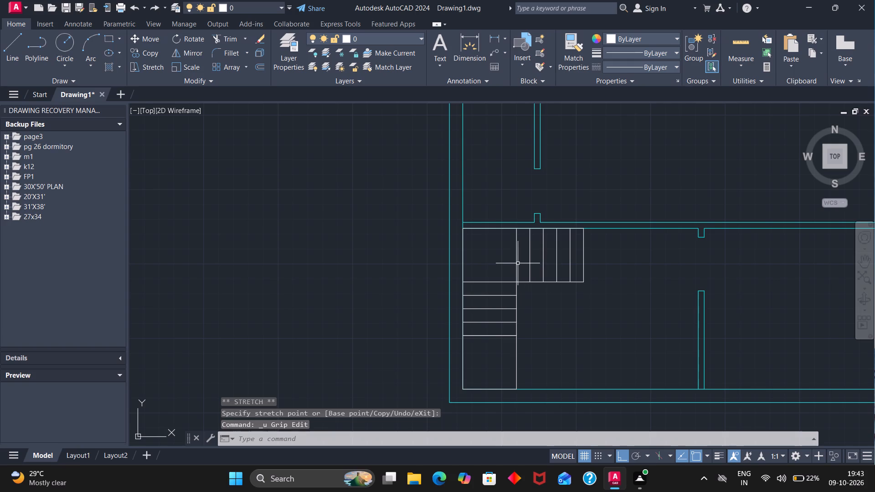
# Group the upper flight's six vertical tread lines together with its top and bottom edge lines.
pyautogui.click(518, 263)
pyautogui.click(530, 263)
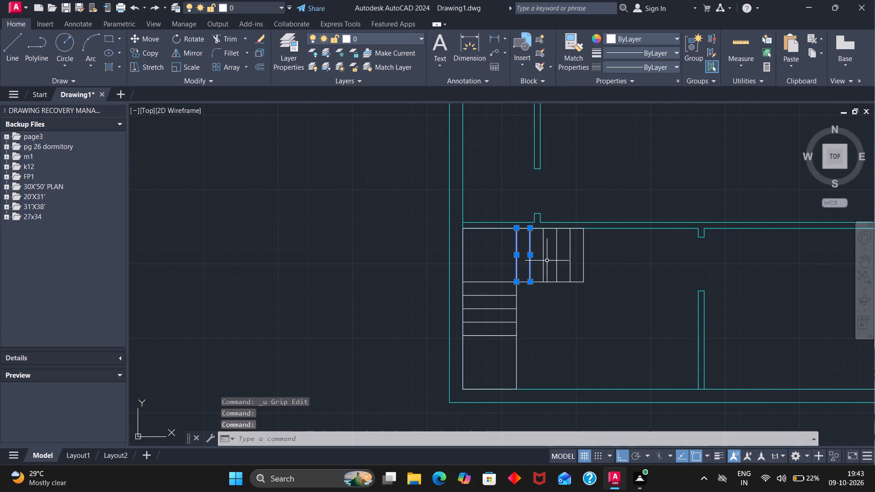
pyautogui.click(544, 261)
pyautogui.click(556, 261)
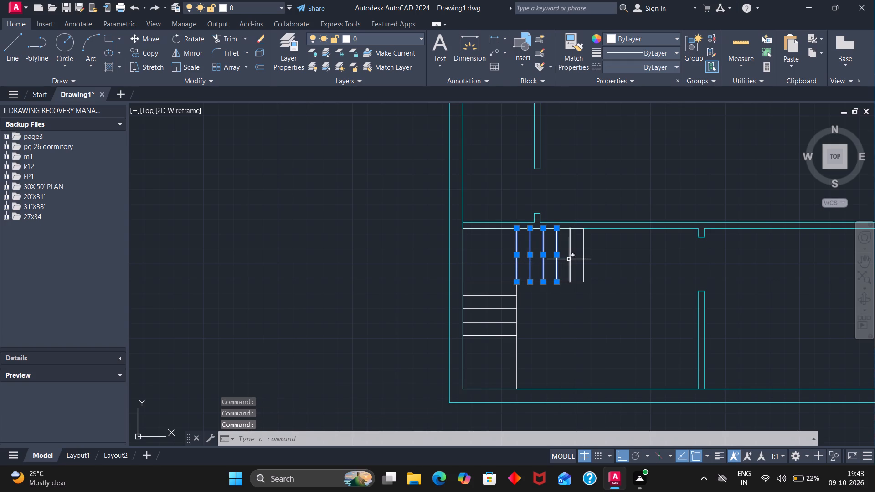
pyautogui.click(569, 259)
pyautogui.click(582, 256)
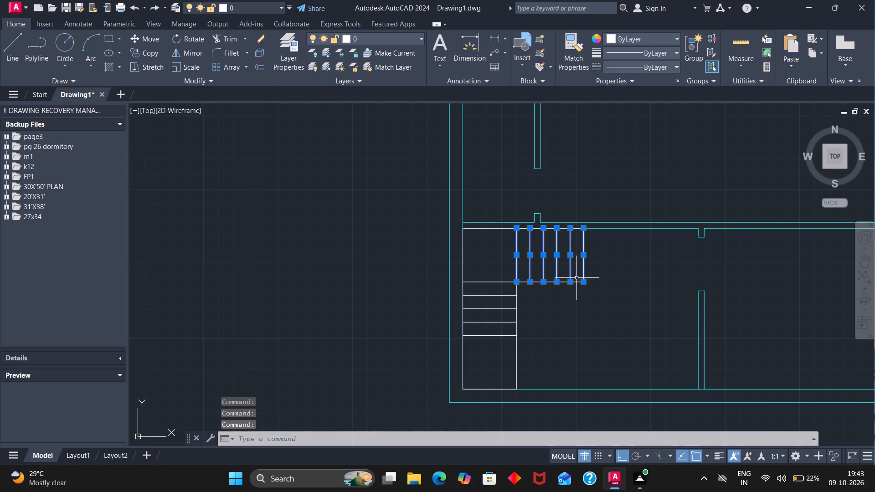
pyautogui.click(576, 282)
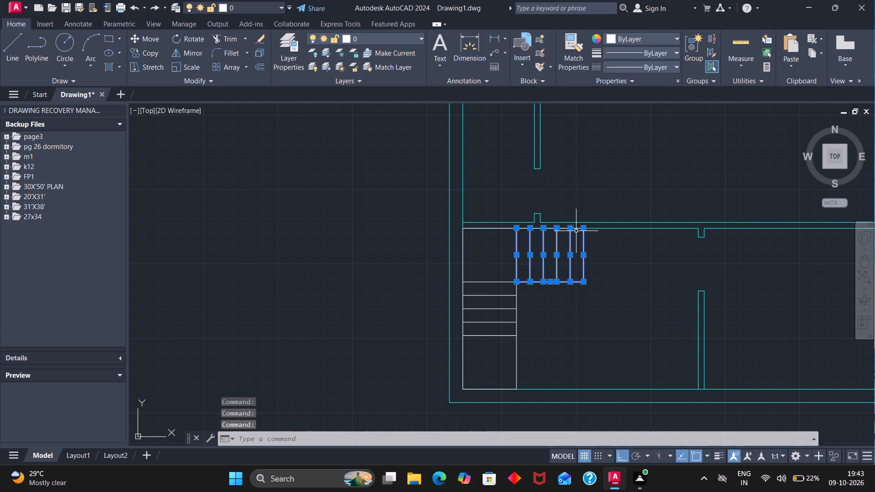
pyautogui.click(576, 229)
pyautogui.press('g')
pyautogui.press('Return')
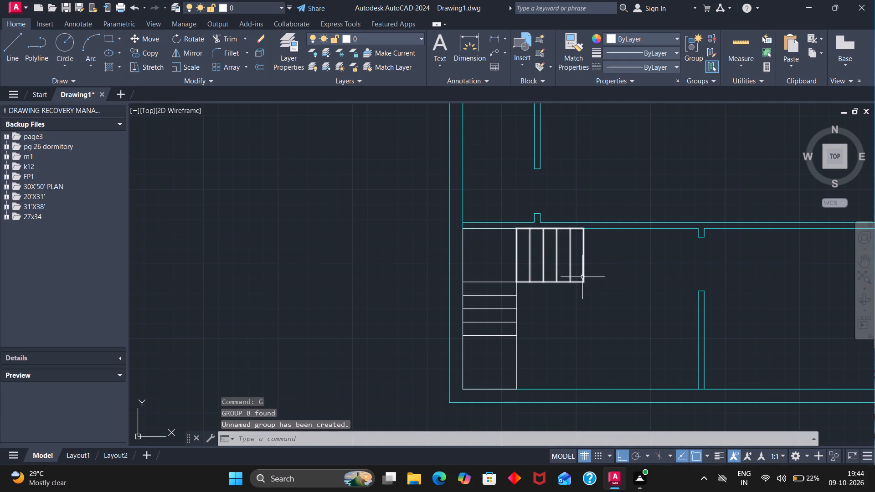
# Copy the grouped upper flight 6' straight down so it adjoins the lower square landing.
pyautogui.press('c')
pyautogui.press('o')
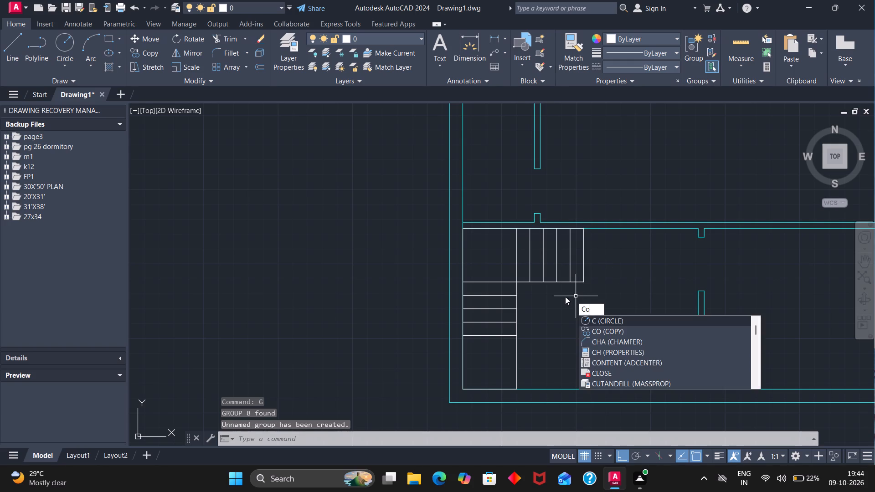
pyautogui.press('Return')
pyautogui.click(551, 279)
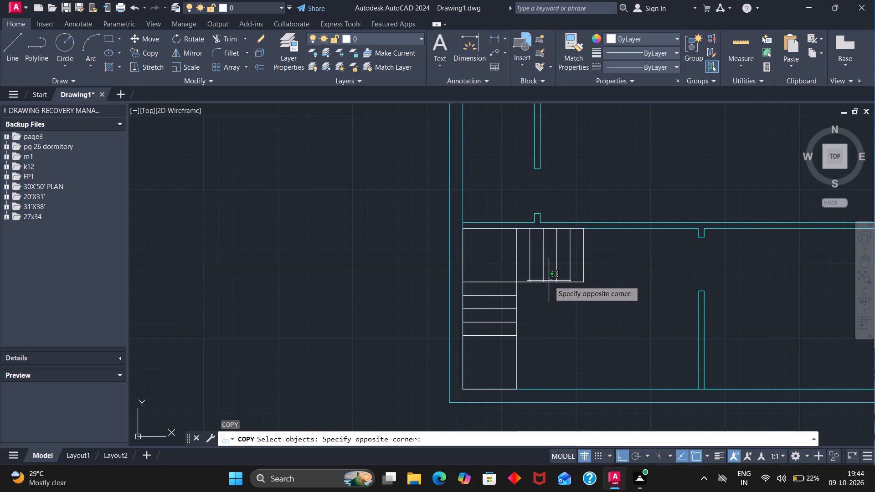
pyautogui.click(549, 281)
pyautogui.click(548, 282)
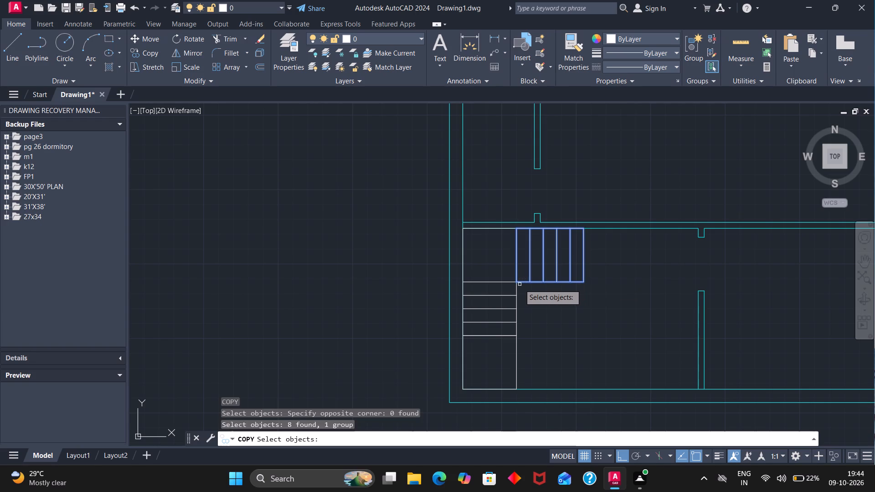
pyautogui.press('Return')
pyautogui.click(516, 280)
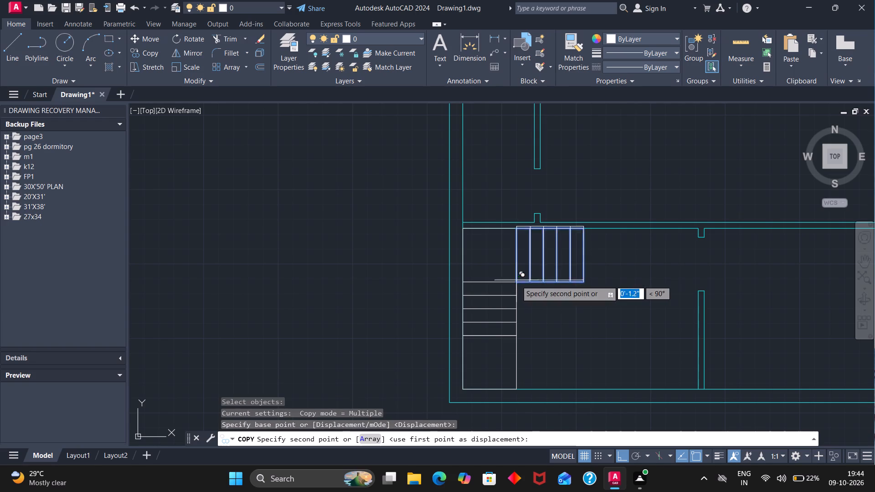
pyautogui.click(516, 386)
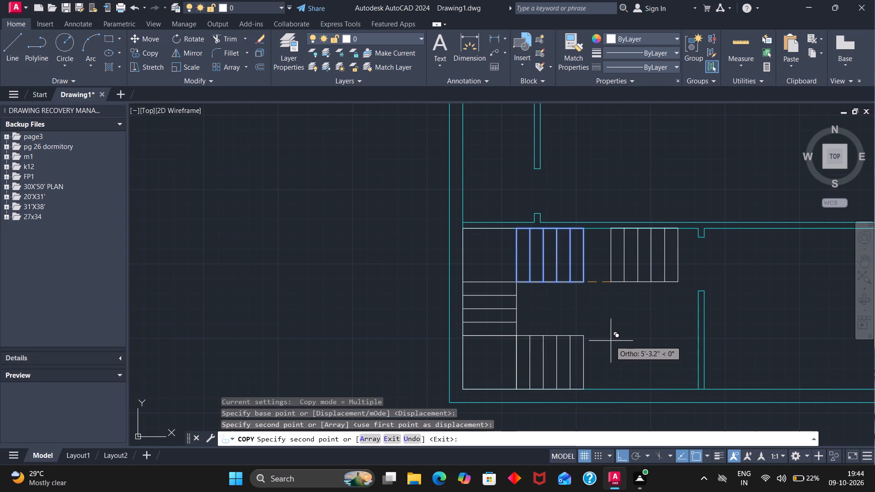
pyautogui.press('Escape')
# Draw a horizontal direction line about 2'-11" long from outside the copied flight to the midpoint of its third tread line.
pyautogui.scroll(-1, 607, 337)
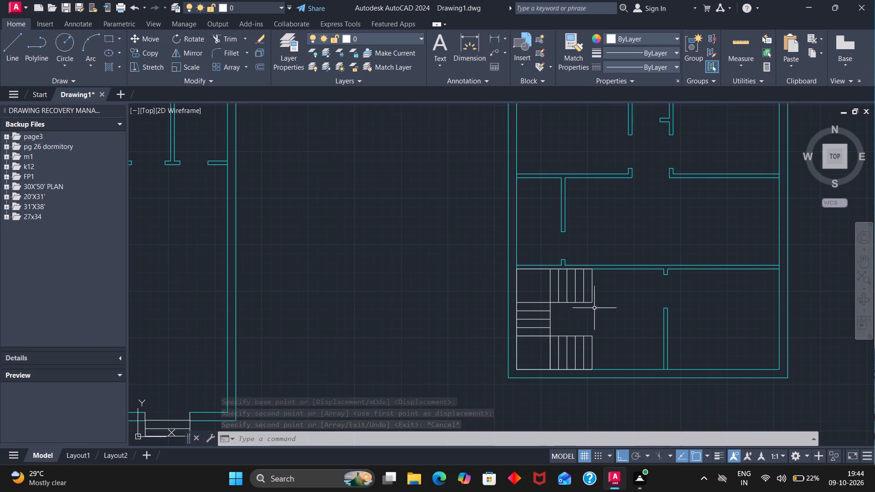
pyautogui.click(8, 36)
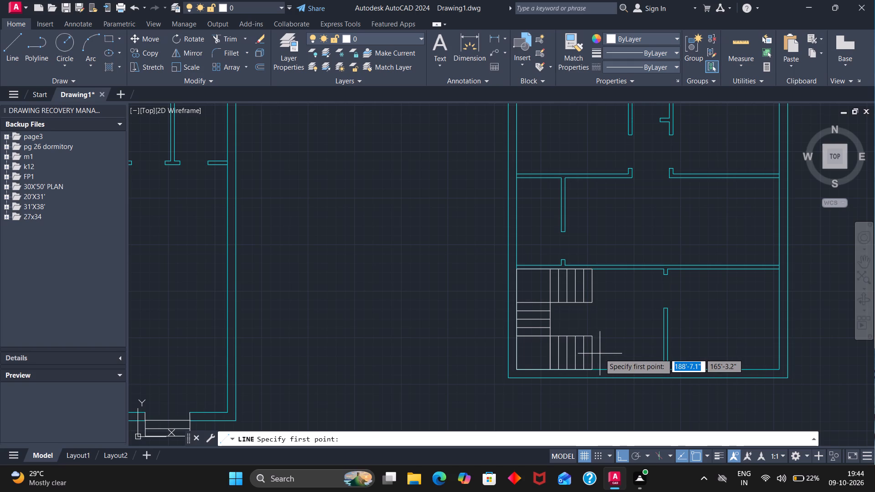
pyautogui.moveTo(600, 354); pyautogui.dragTo(595, 352)
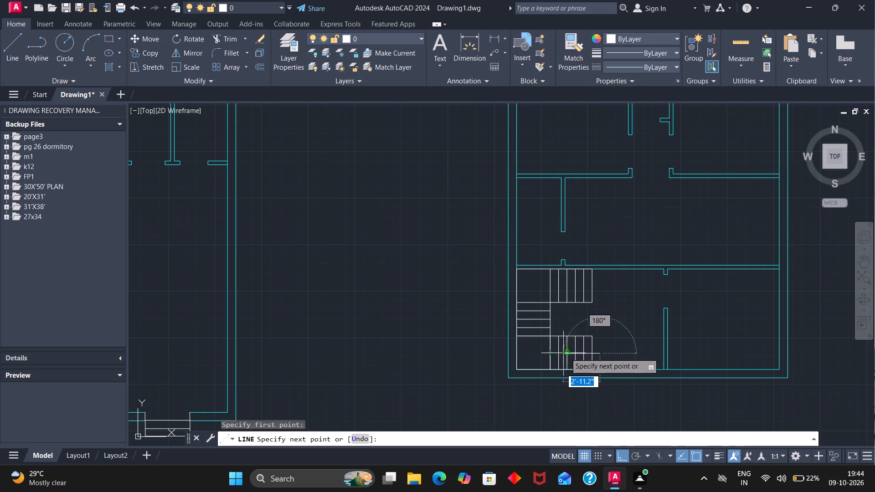
pyautogui.click(565, 354)
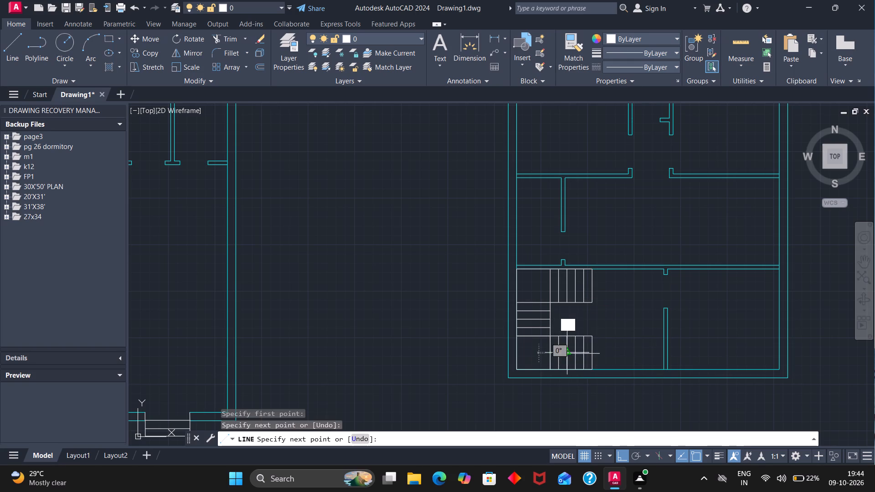
pyautogui.press('Escape')
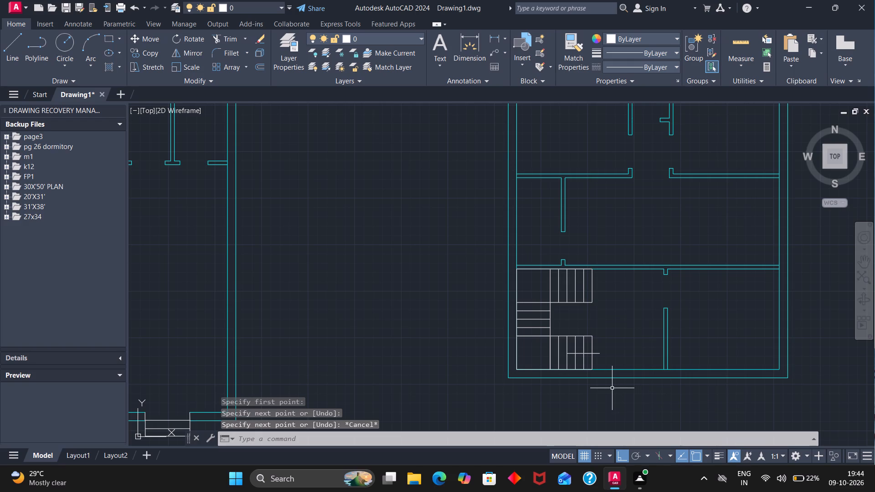
# Draw a three-sided polygon by edge as an arrowhead at the inner end of the direction line, pointing toward the landing.
pyautogui.write('po')
pyautogui.press('l')
pyautogui.press('Return')
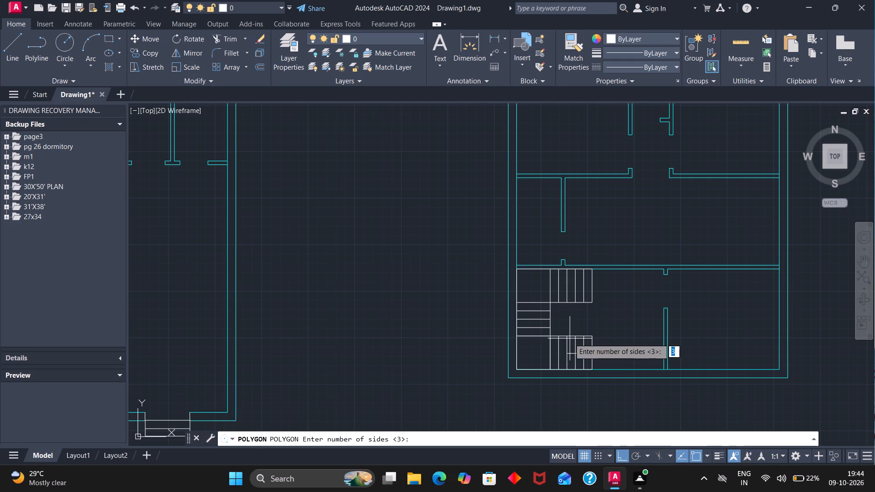
pyautogui.press('Return')
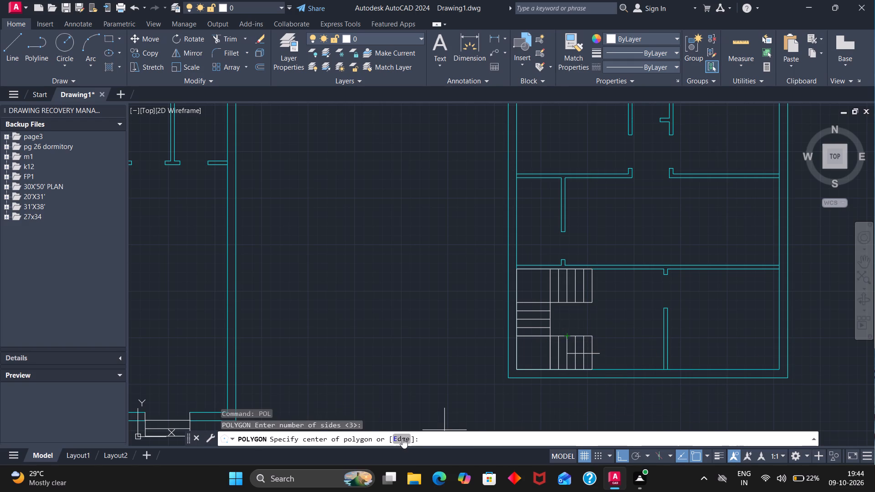
pyautogui.click(402, 438)
pyautogui.scroll(4, 574, 355)
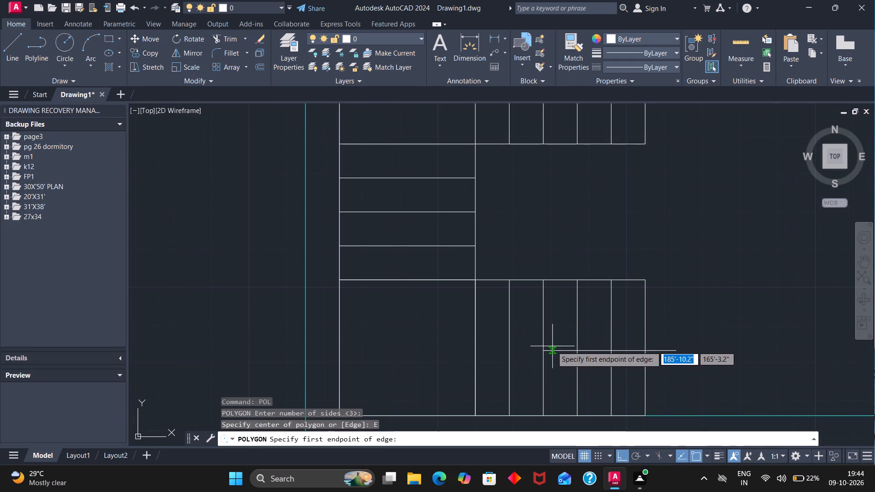
pyautogui.click(544, 352)
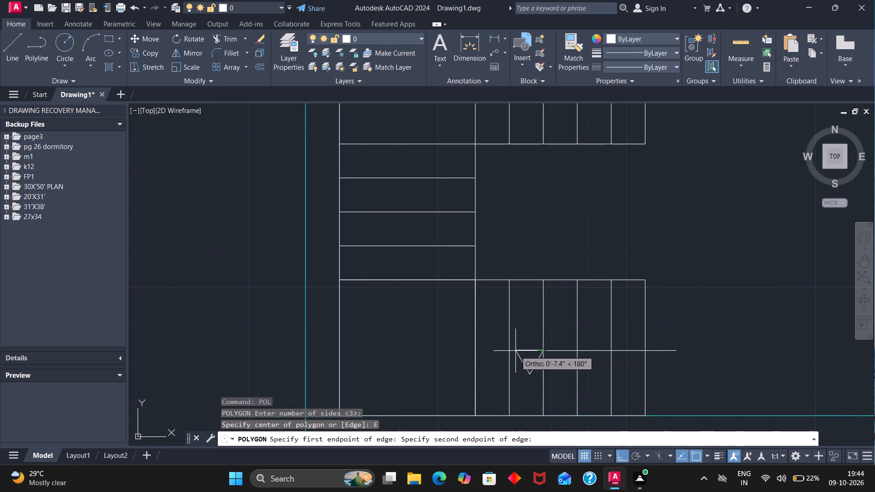
pyautogui.click(536, 332)
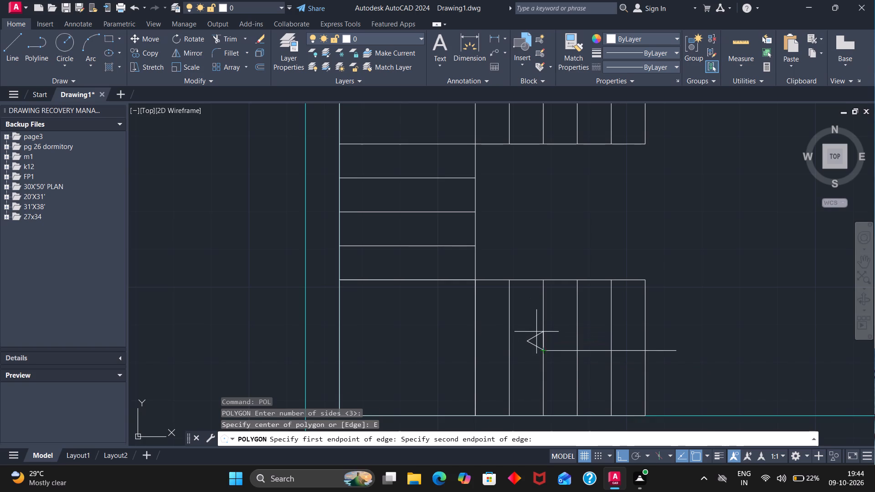
# Move the triangular arrowhead down about 2.5" to centre it on the direction line.
pyautogui.press('m')
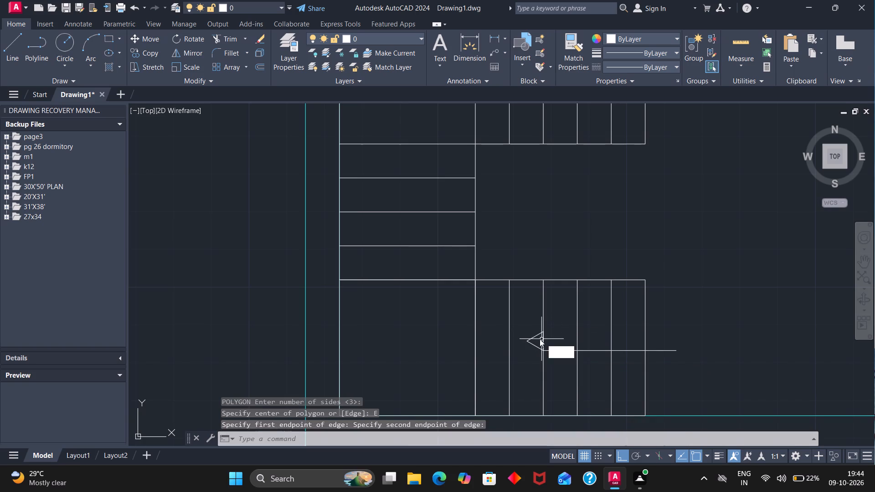
pyautogui.press('Return')
pyautogui.click(534, 335)
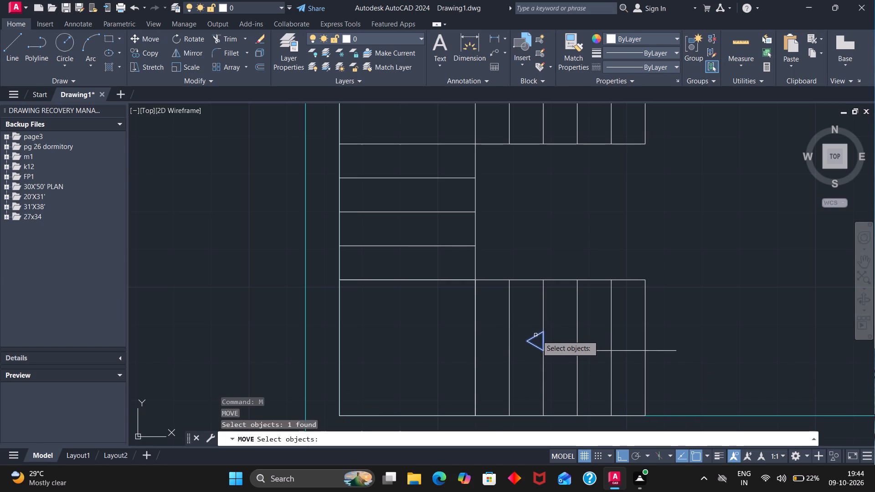
pyautogui.press('Return')
pyautogui.click(538, 340)
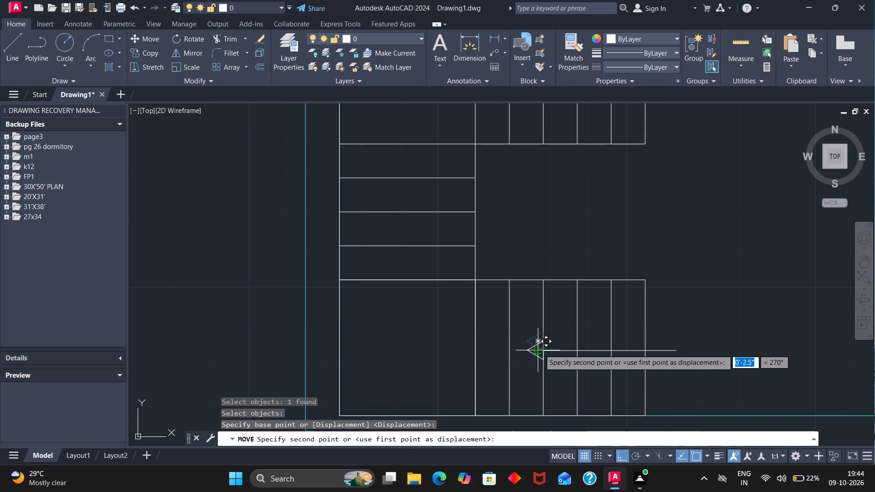
pyautogui.click(541, 350)
# Draw a vertical line 9" long across the second plan's bottom exterior wall, continuing the stair-side face of the partition.
pyautogui.scroll(-2, 587, 348)
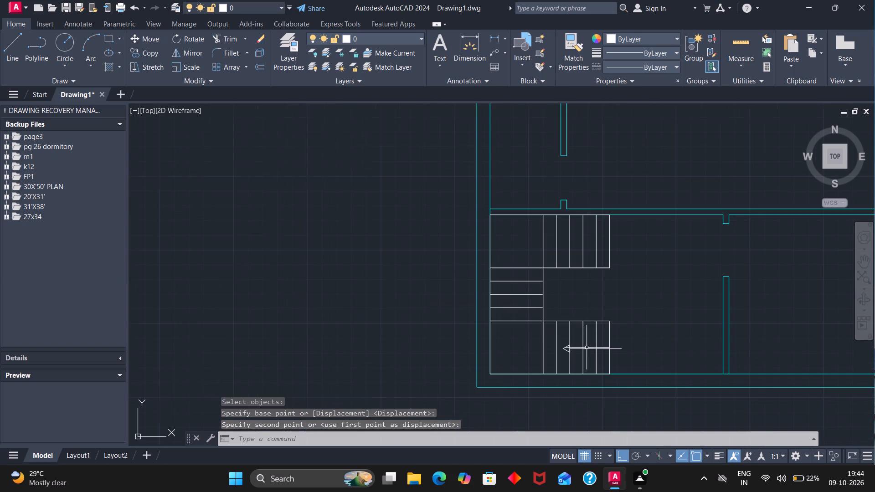
pyautogui.scroll(-3, 650, 328)
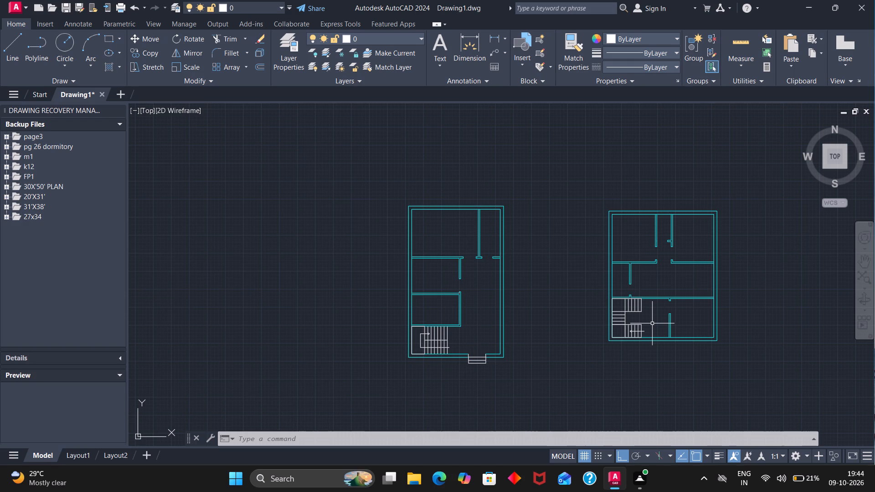
pyautogui.scroll(-1, 673, 320)
pyautogui.scroll(2, 717, 320)
pyautogui.scroll(2, 668, 315)
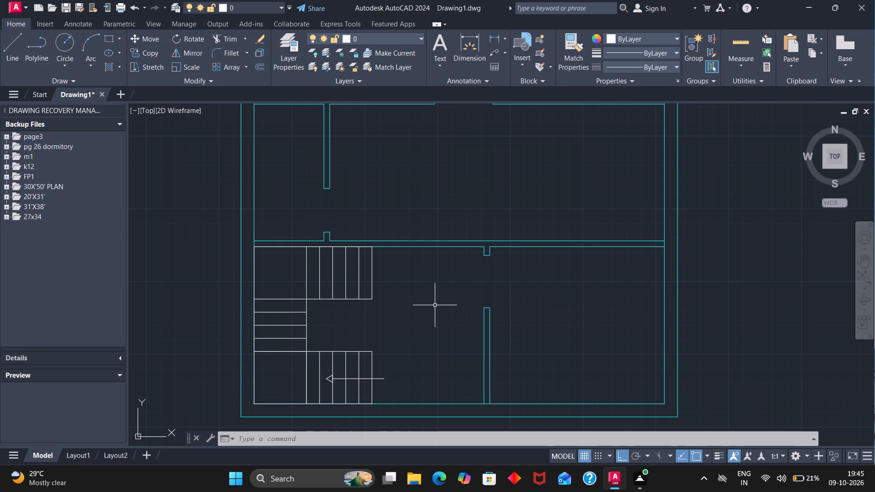
pyautogui.click(17, 43)
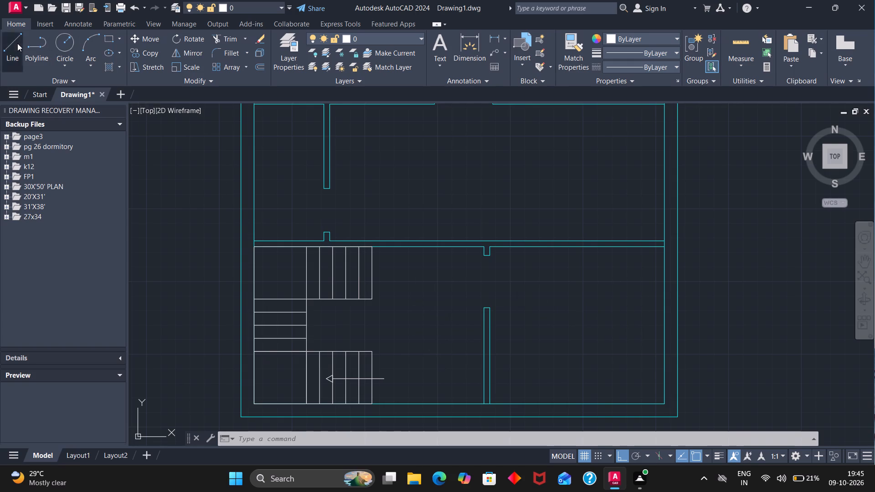
pyautogui.click(483, 404)
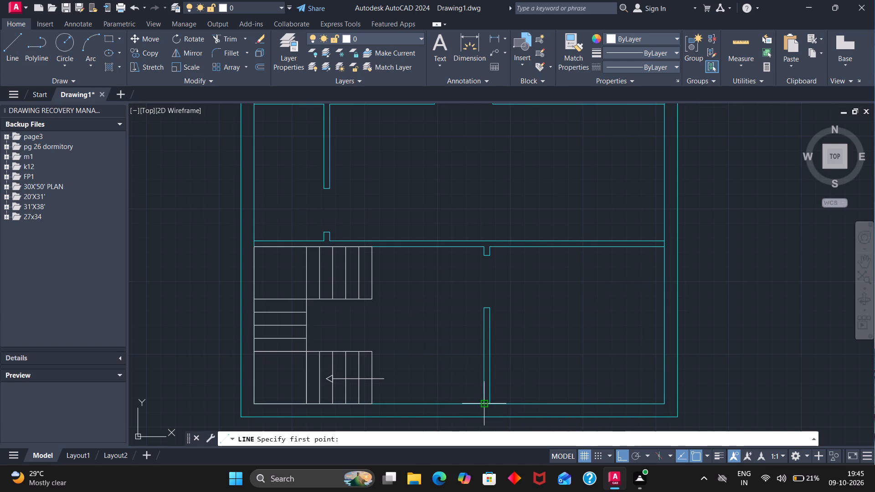
pyautogui.click(484, 416)
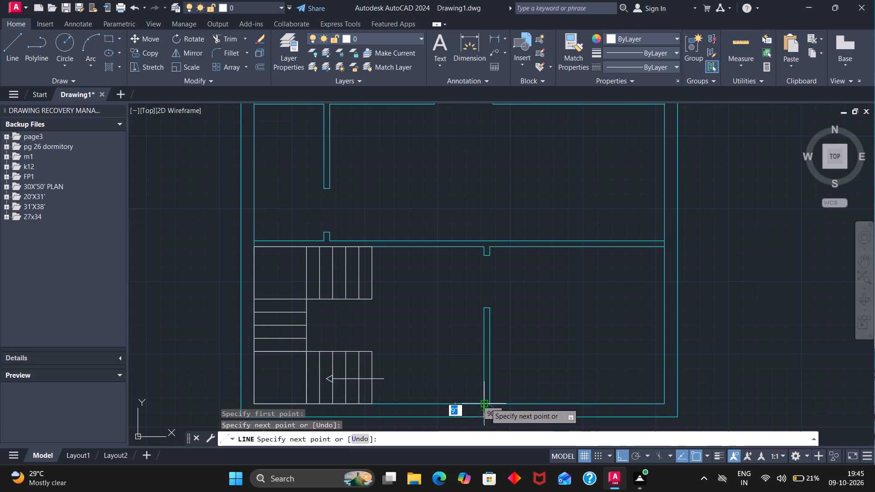
pyautogui.press('Escape')
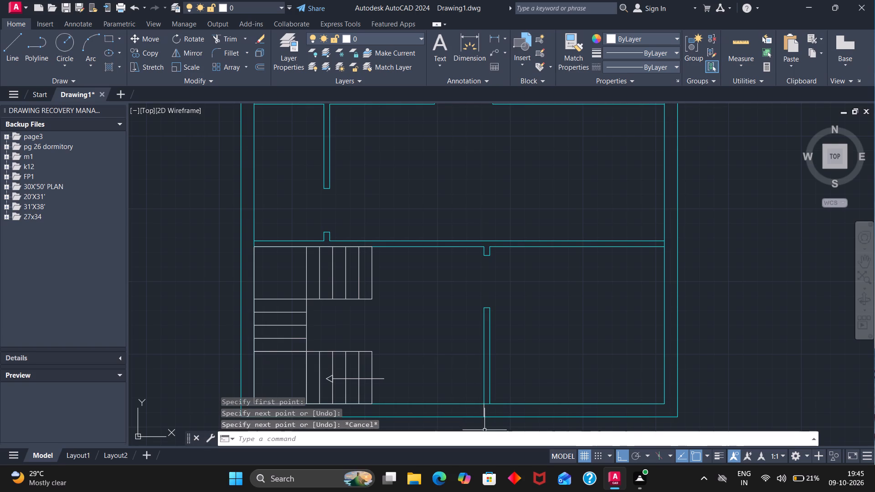
# Offset the short line across the bottom exterior wall 6" toward the staircase to mark the first jamb of the entrance.
pyautogui.press('o')
pyautogui.press('Return')
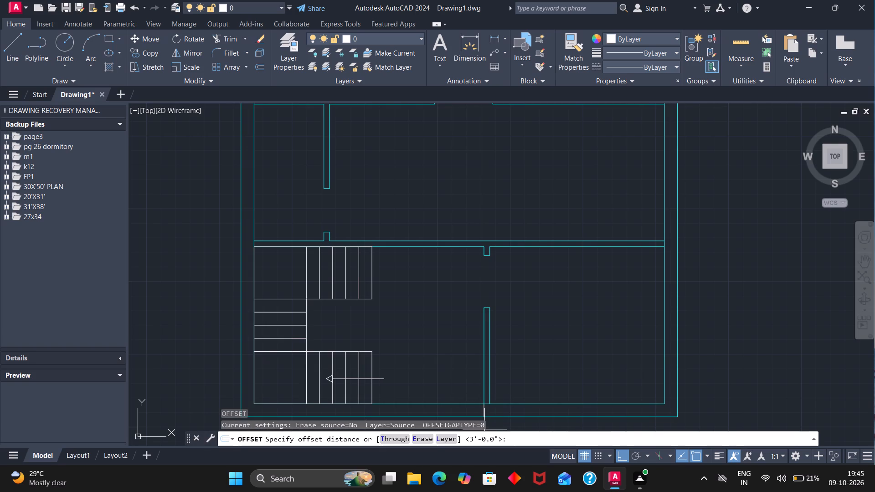
pyautogui.press('6')
pyautogui.press('Return')
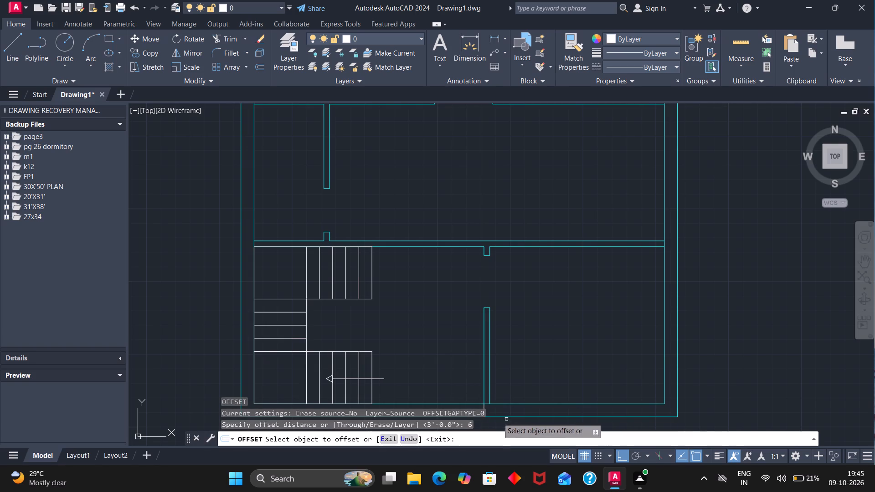
pyautogui.click(484, 407)
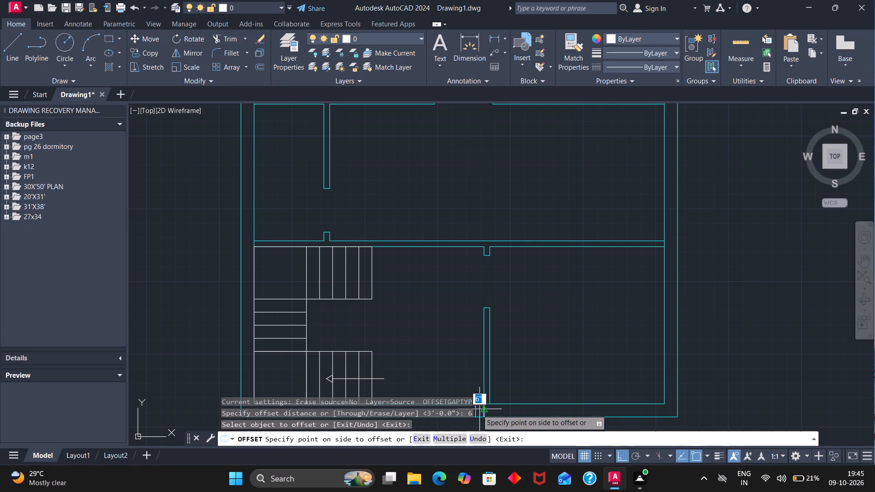
pyautogui.click(470, 411)
pyautogui.scroll(-2, 470, 410)
pyautogui.click(470, 410)
pyautogui.scroll(-2, 474, 415)
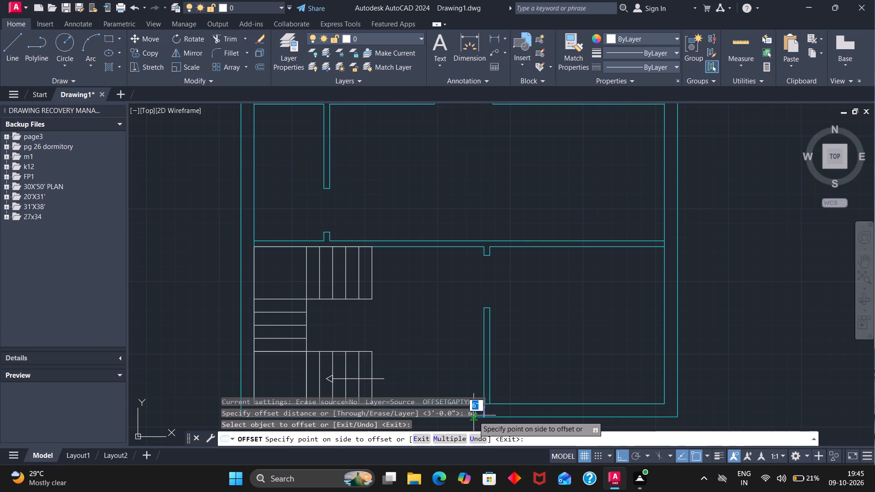
pyautogui.scroll(-1, 474, 416)
pyautogui.scroll(4, 472, 423)
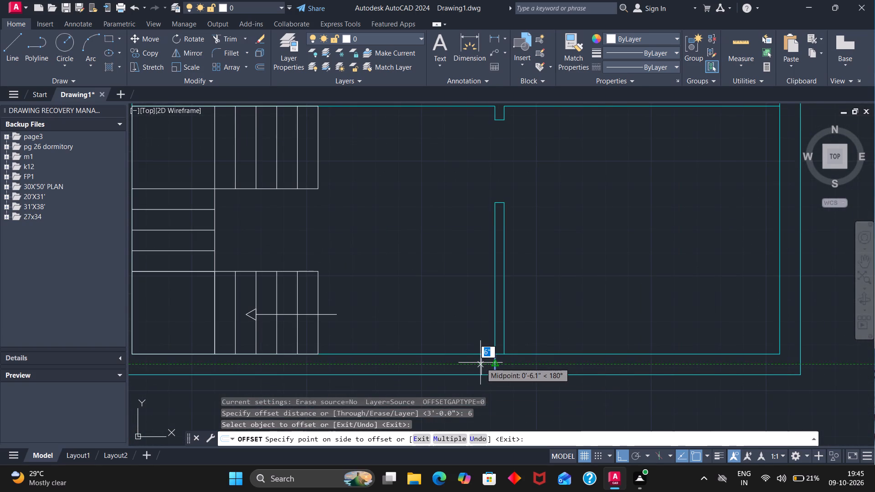
pyautogui.click(480, 363)
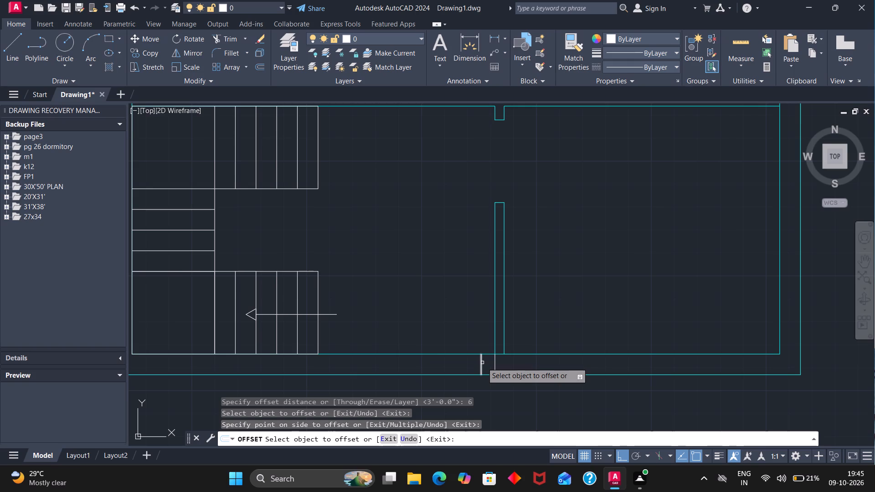
# Offset the first jamb line 4' toward the staircase to mark the other side of the entrance opening.
pyautogui.click(481, 369)
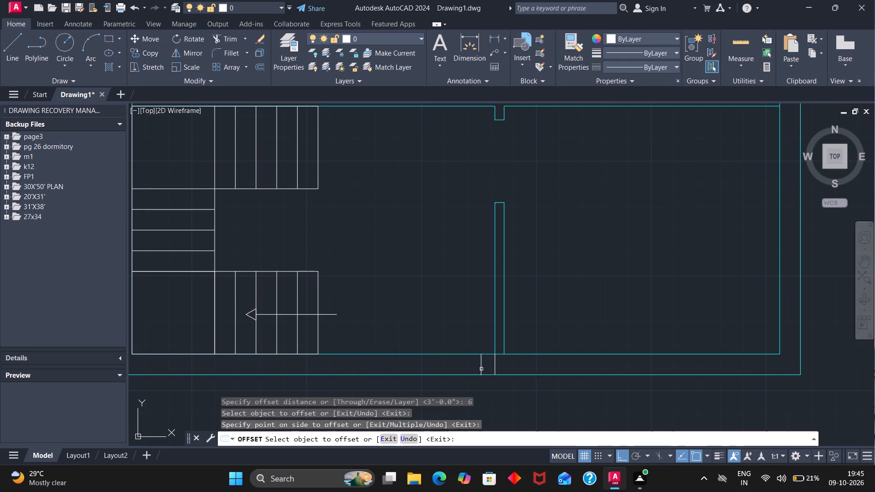
pyautogui.write("4'")
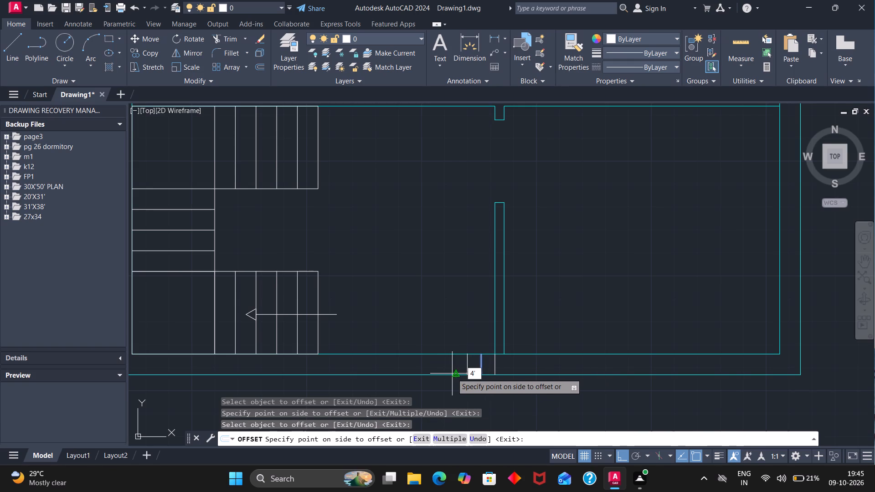
pyautogui.press('Return')
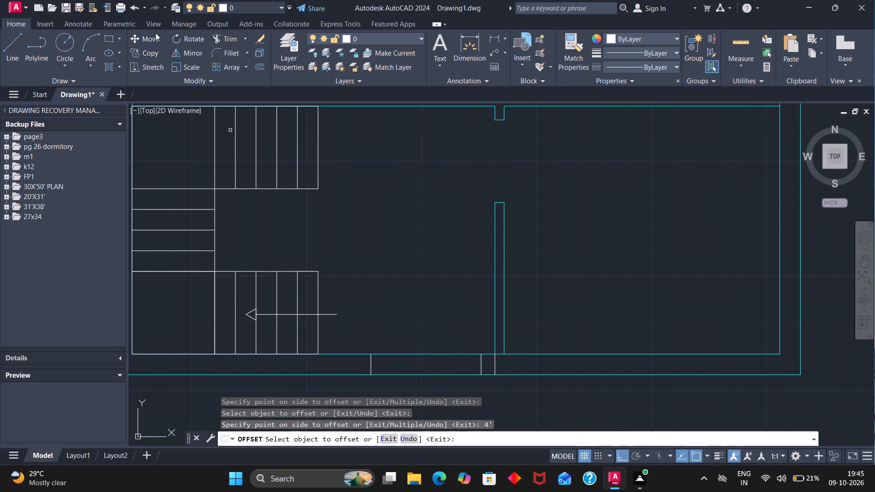
# Trim both bottom wall lines between the two jambs and remove the leftover short line beneath the partition.
pyautogui.click(222, 38)
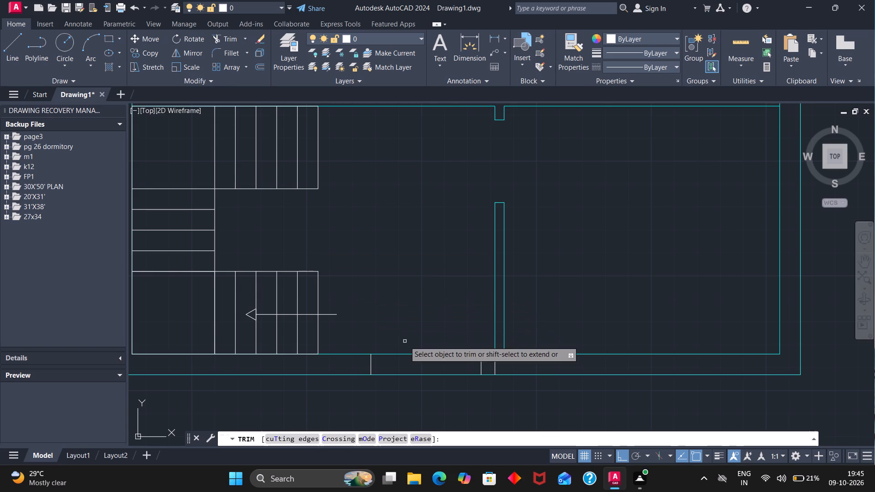
pyautogui.moveTo(405, 341); pyautogui.dragTo(407, 354)
pyautogui.moveTo(409, 374); pyautogui.dragTo(413, 395)
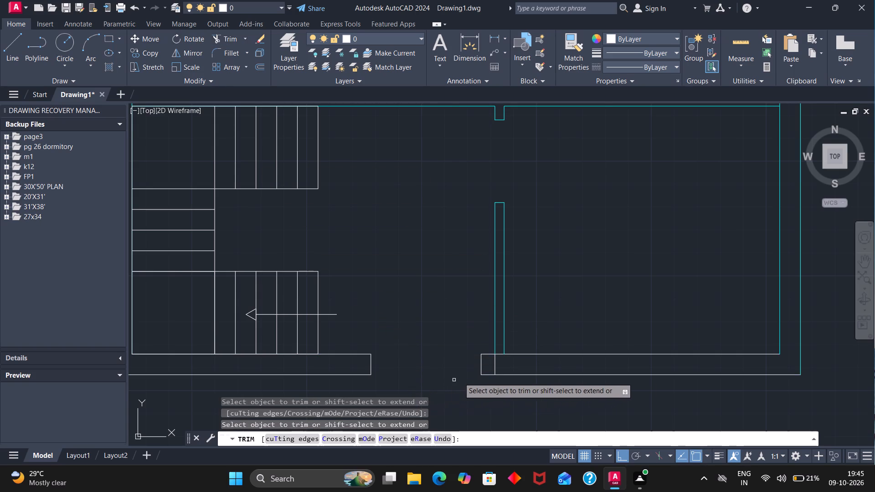
pyautogui.click(495, 364)
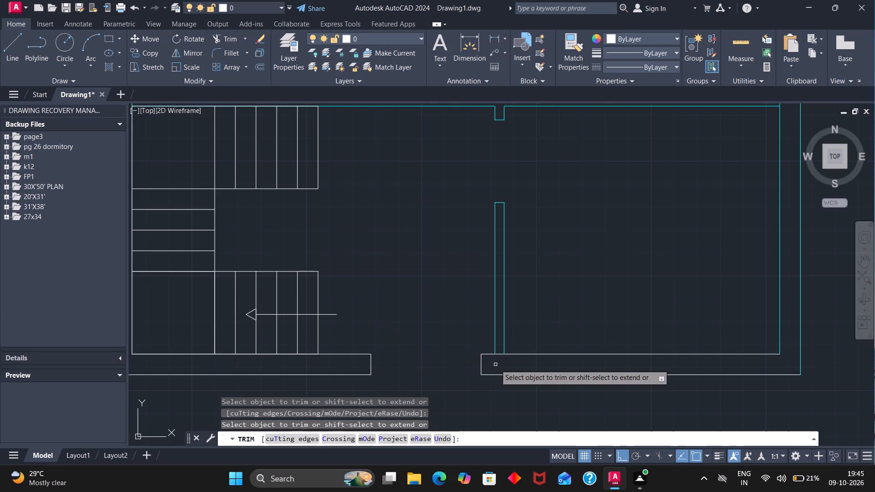
pyautogui.scroll(-2, 350, 345)
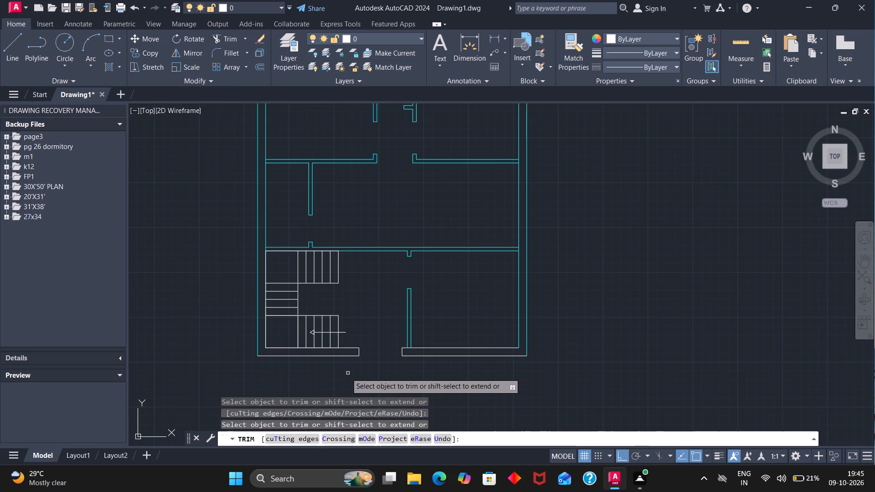
pyautogui.press('Escape')
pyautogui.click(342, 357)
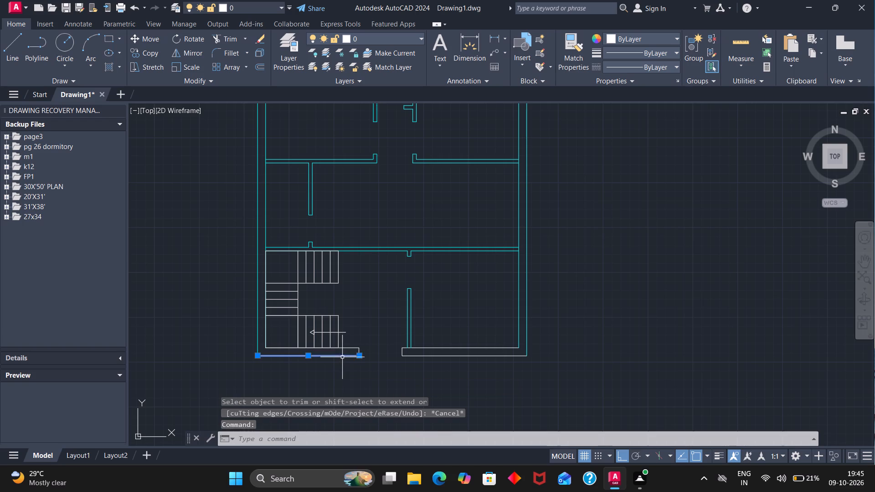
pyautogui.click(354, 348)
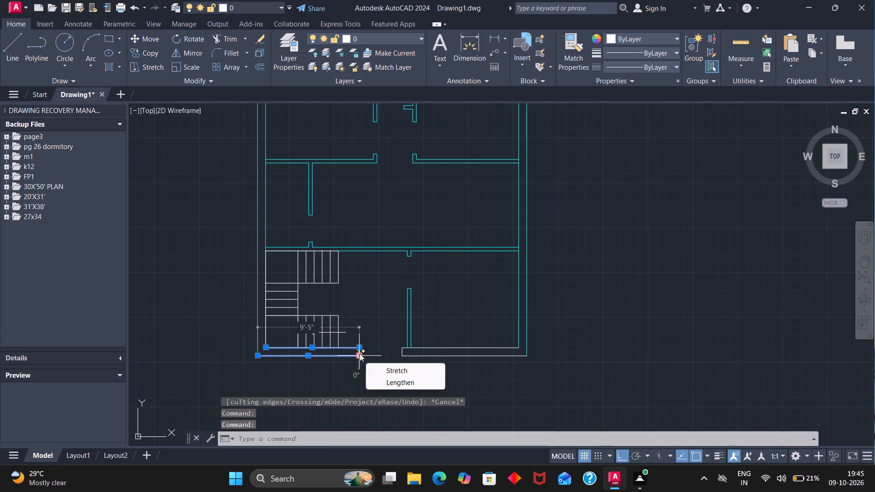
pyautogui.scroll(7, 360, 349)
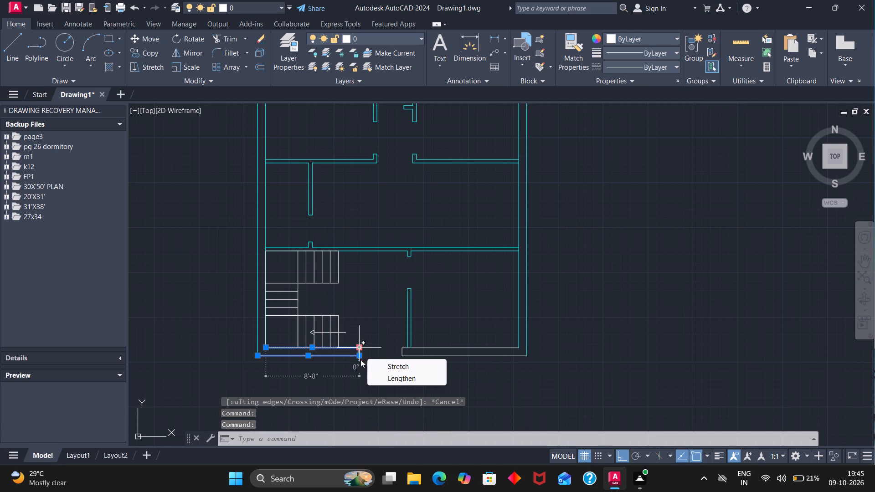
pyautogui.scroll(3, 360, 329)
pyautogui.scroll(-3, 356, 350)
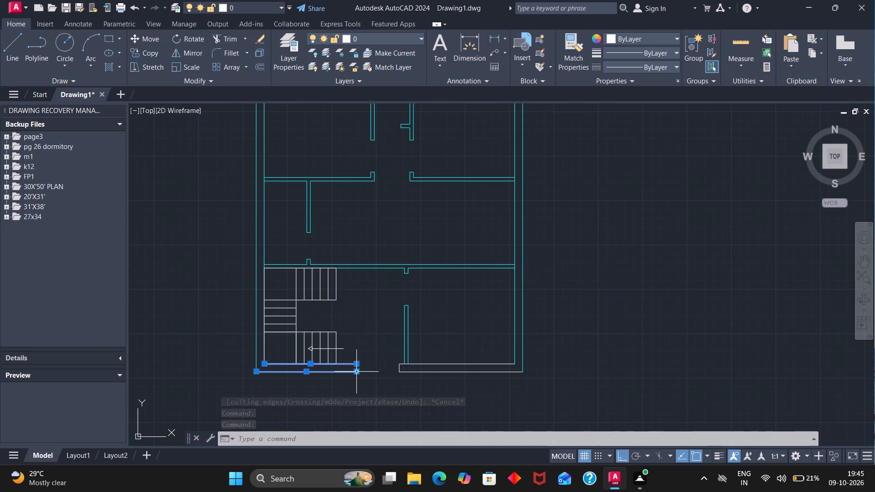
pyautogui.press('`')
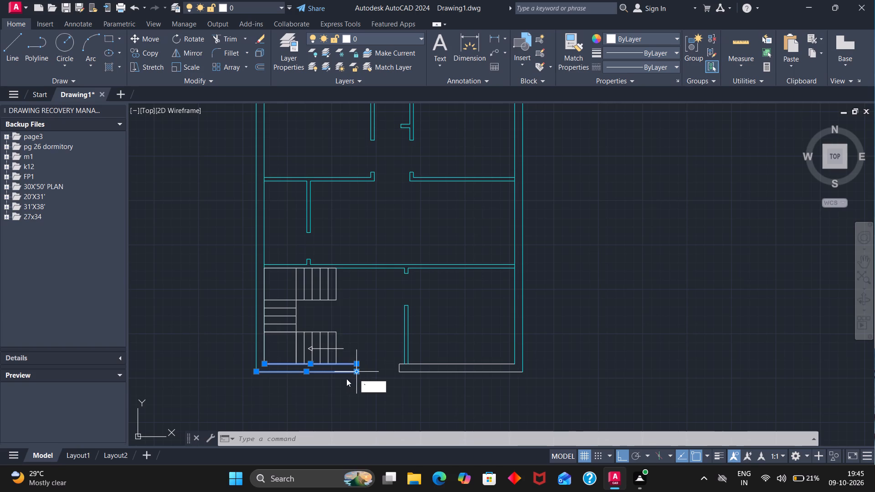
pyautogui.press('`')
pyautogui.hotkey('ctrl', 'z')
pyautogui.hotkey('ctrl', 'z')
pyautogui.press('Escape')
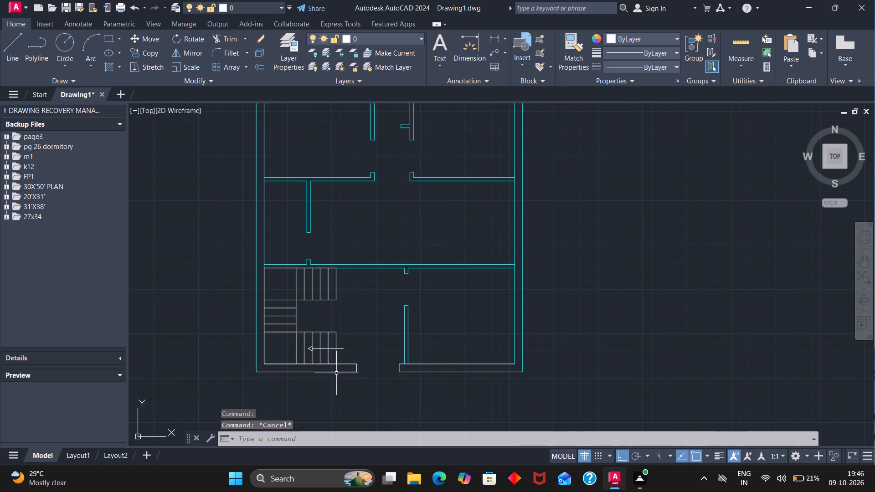
# Assign the second plan's outer bottom wall lines, both entrance jambs and the inner line on the partition side to the cyan wall layer.
pyautogui.click(336, 373)
pyautogui.click(405, 371)
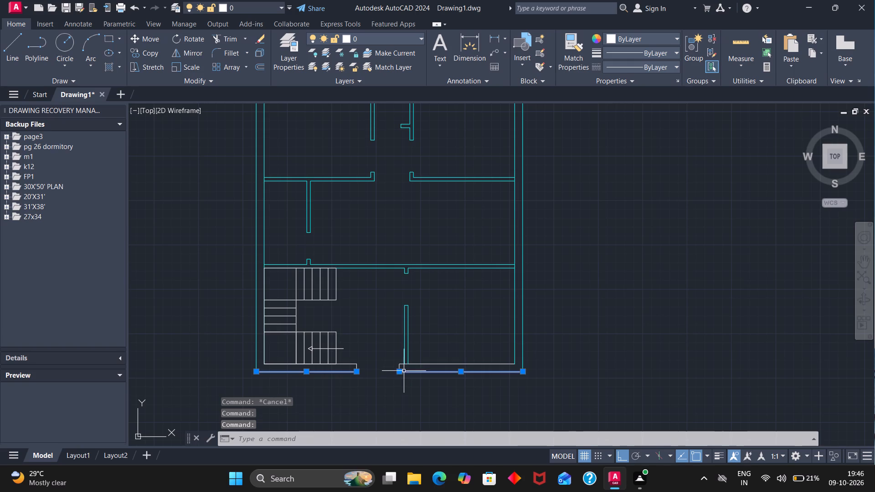
pyautogui.click(399, 369)
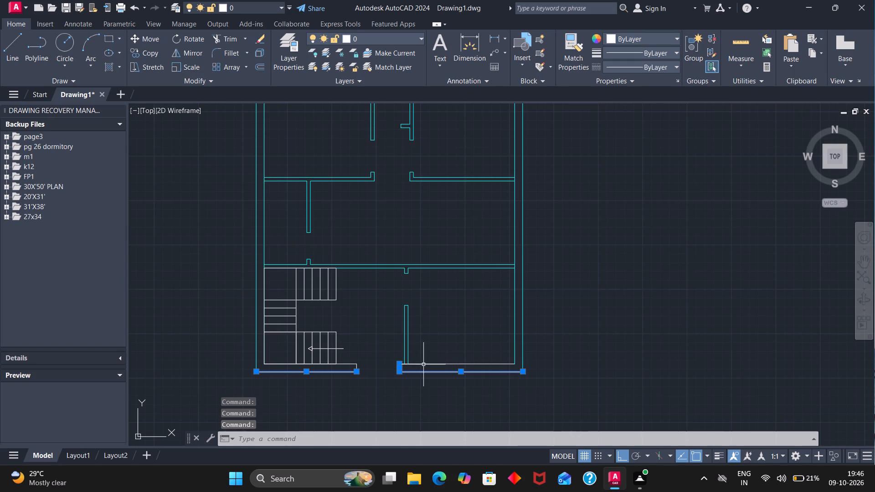
pyautogui.click(423, 364)
pyautogui.click(423, 37)
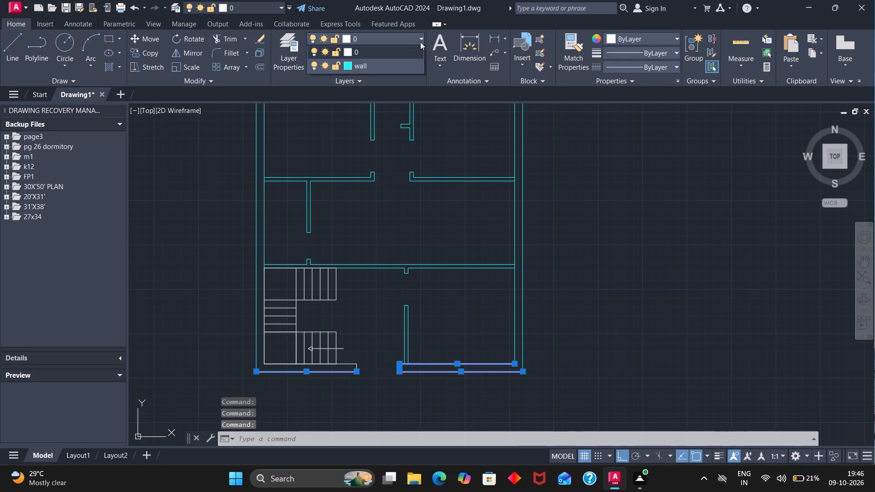
pyautogui.click(348, 66)
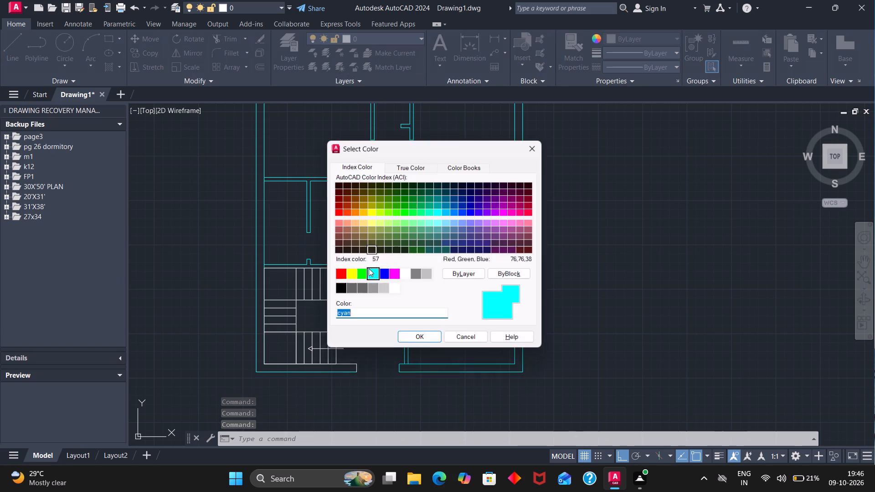
pyautogui.click(416, 343)
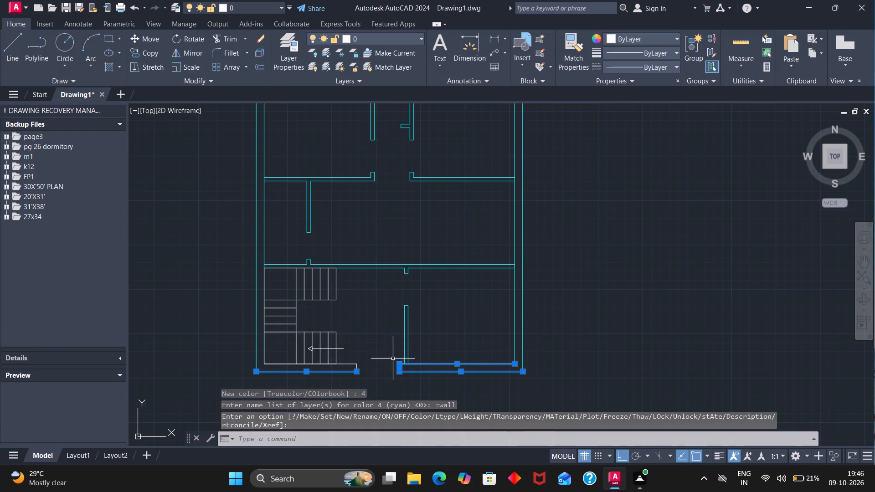
pyautogui.click(357, 367)
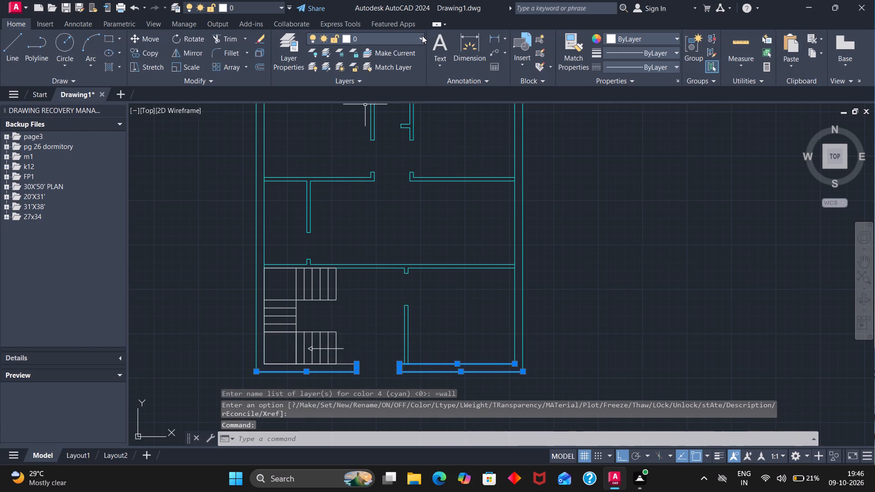
pyautogui.click(421, 36)
pyautogui.click(346, 67)
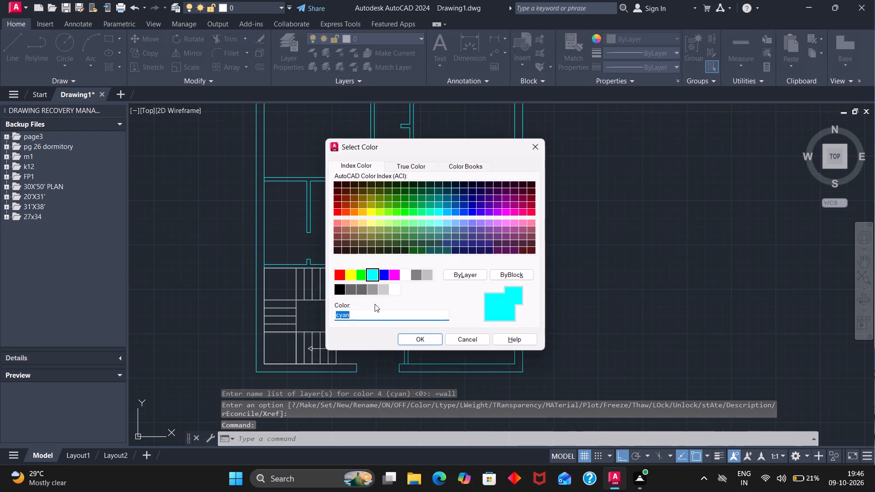
pyautogui.click(408, 336)
pyautogui.press('`')
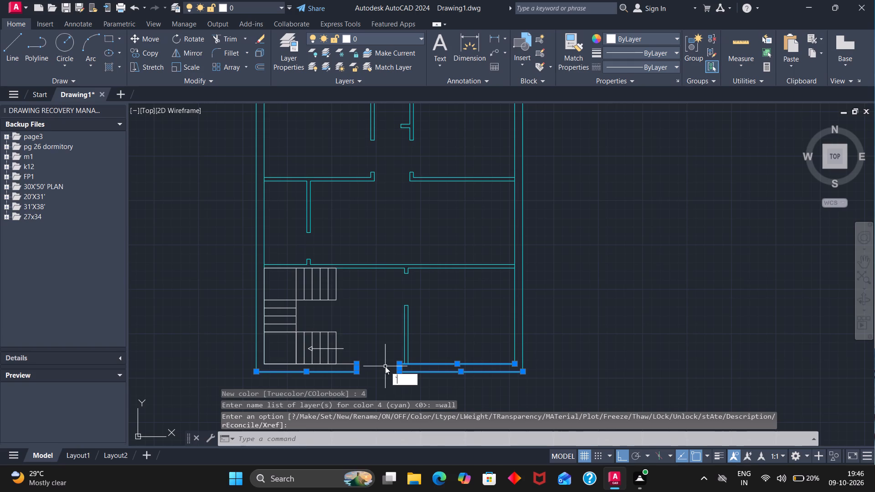
pyautogui.press('`')
pyautogui.press('Escape')
# Draw a 25' by 40' rectangle beside the second plan as the outline of a third plan.
pyautogui.scroll(-2, 370, 354)
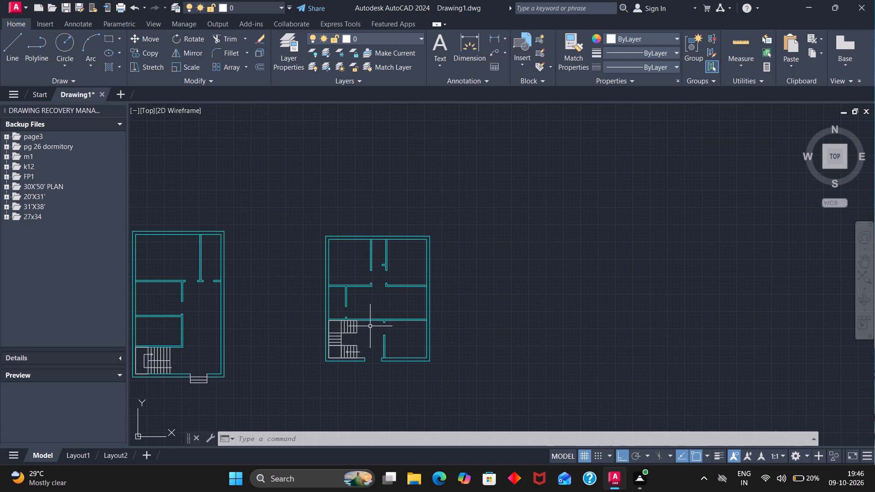
pyautogui.click(108, 38)
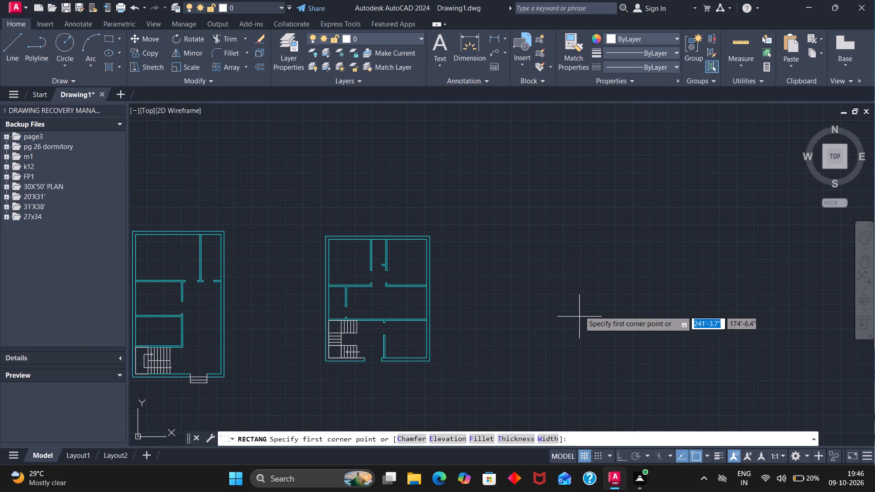
pyautogui.click(530, 238)
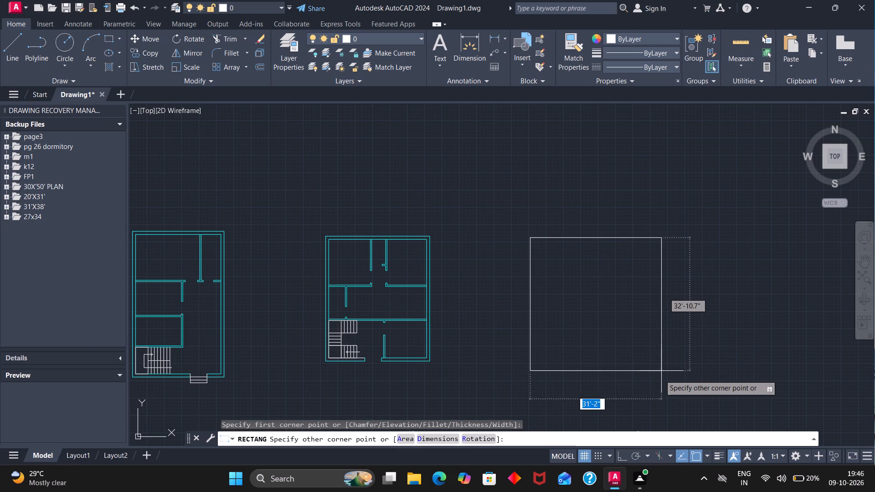
pyautogui.write("25',")
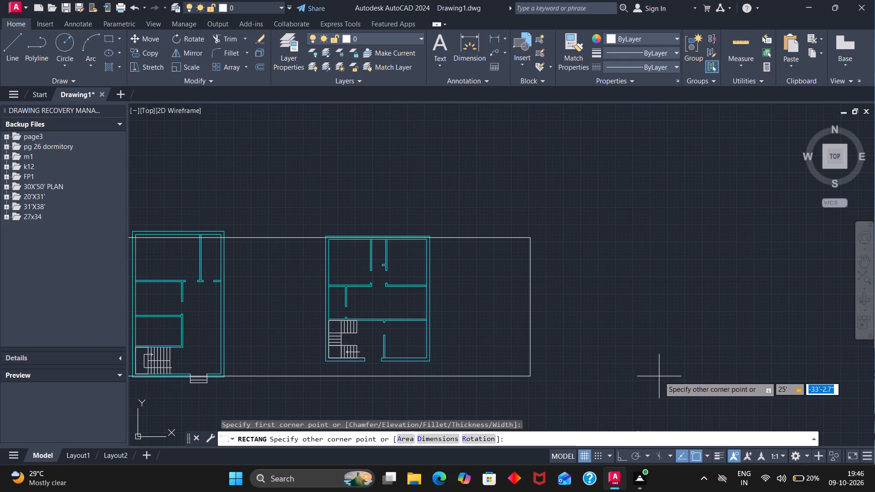
pyautogui.write("40'")
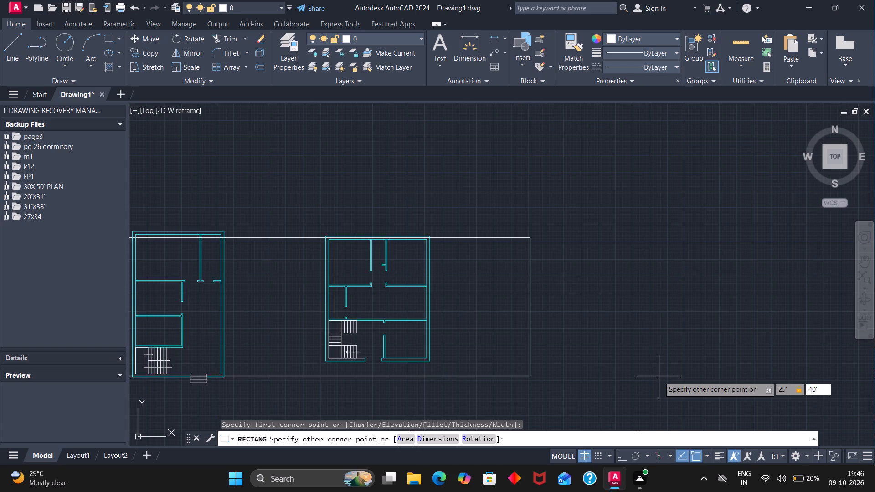
pyautogui.press('Return')
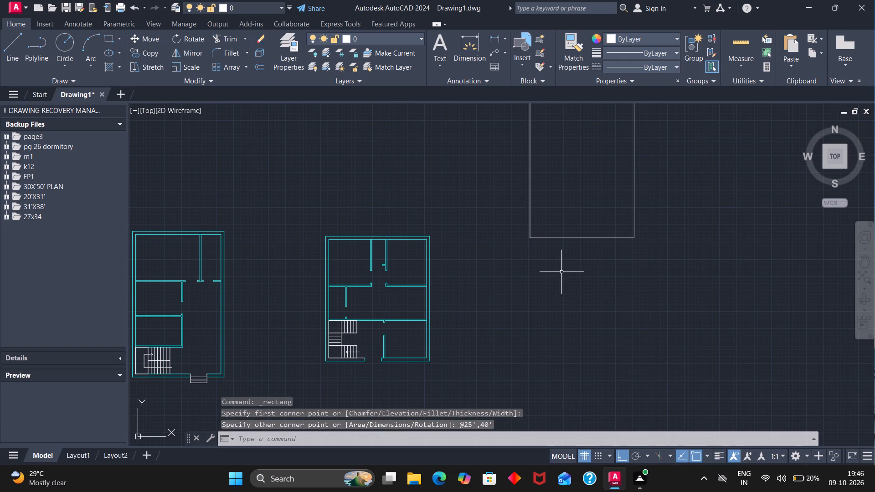
# Move the third plan's rectangle down so its bottom edge lines up with the second plan's bottom wall.
pyautogui.click(551, 238)
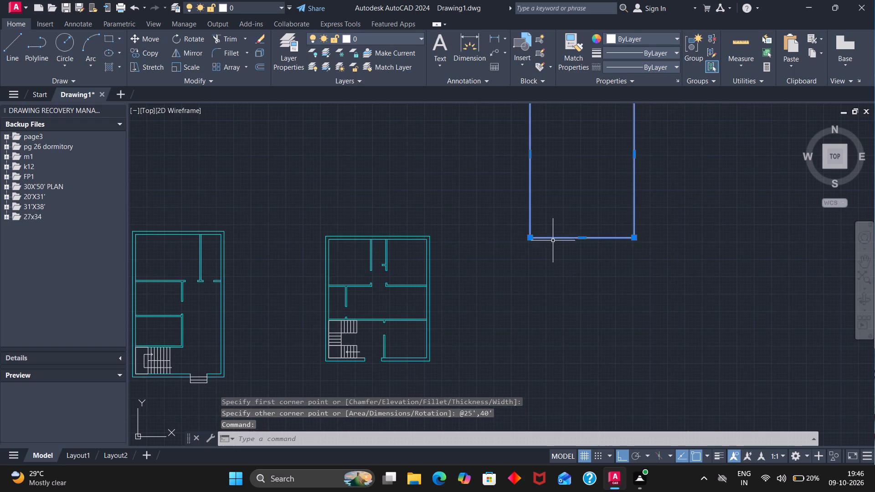
pyautogui.press('m')
pyautogui.press('Return')
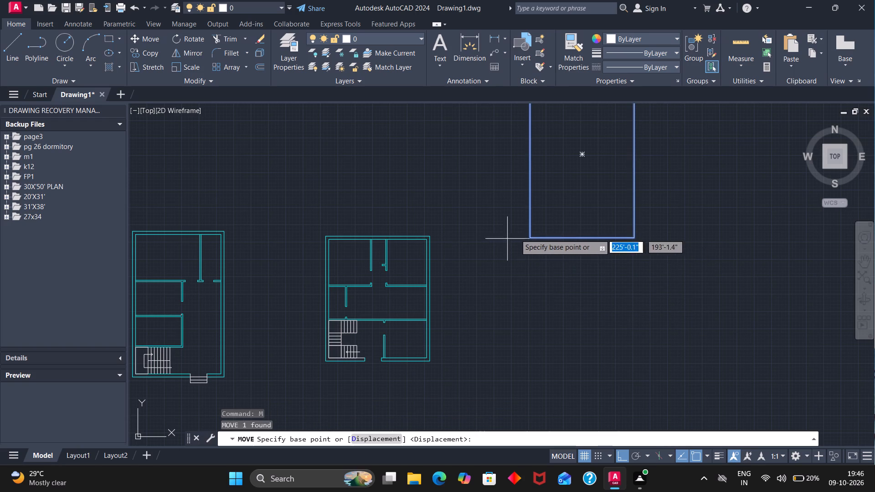
pyautogui.click(529, 241)
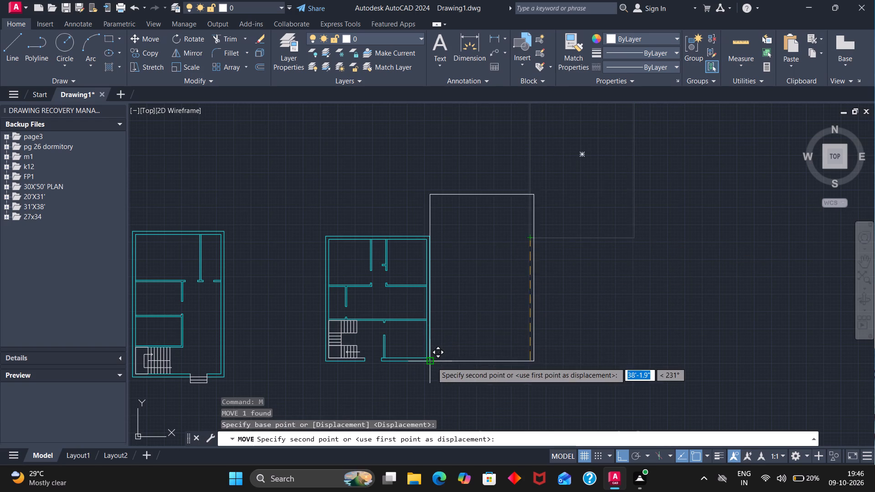
pyautogui.click(527, 364)
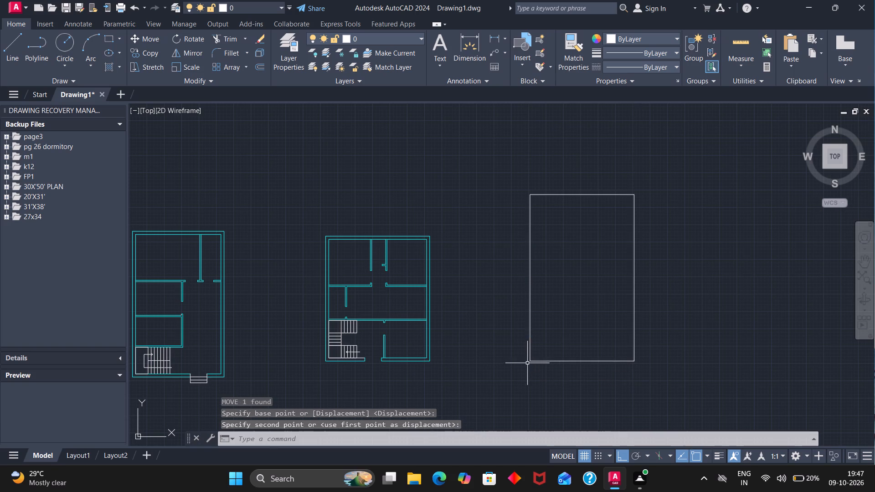
# Offset the third plan's rectangle 9" inward to form the exterior walls.
pyautogui.scroll(-1, 479, 287)
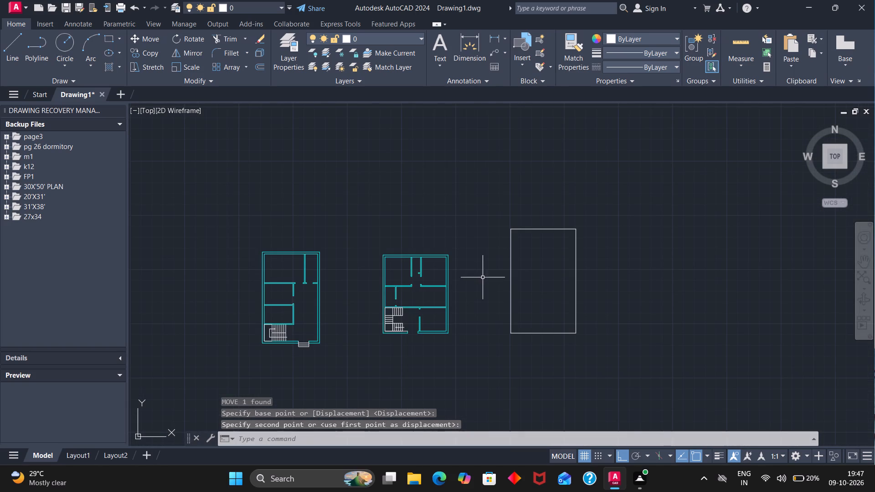
pyautogui.click(510, 267)
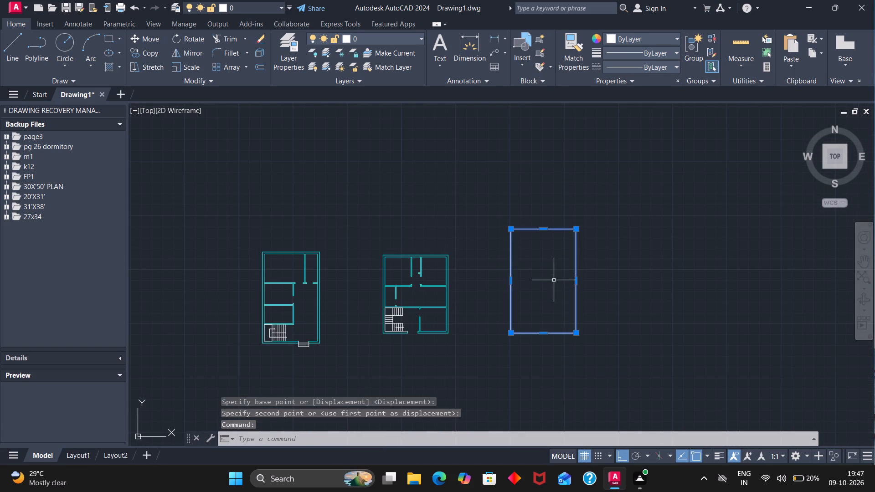
pyautogui.press('o')
pyautogui.press('Return')
pyautogui.press('9')
pyautogui.press('Return')
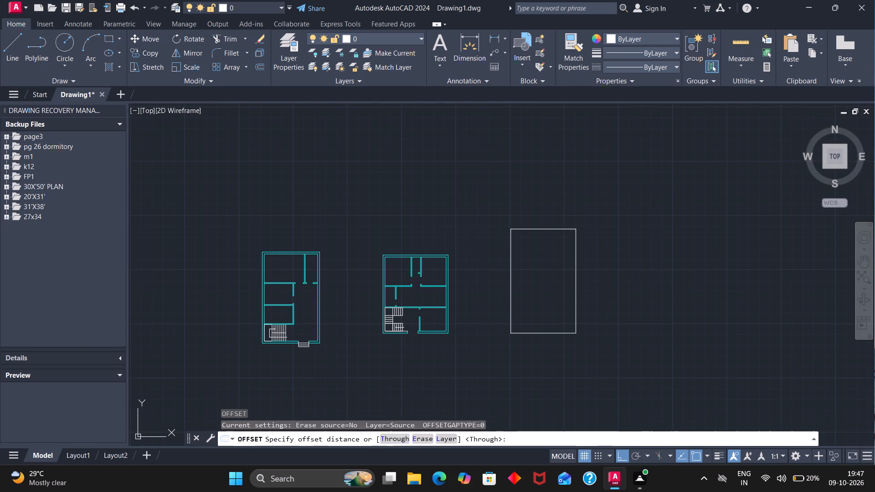
pyautogui.click(545, 248)
pyautogui.scroll(-1, 545, 248)
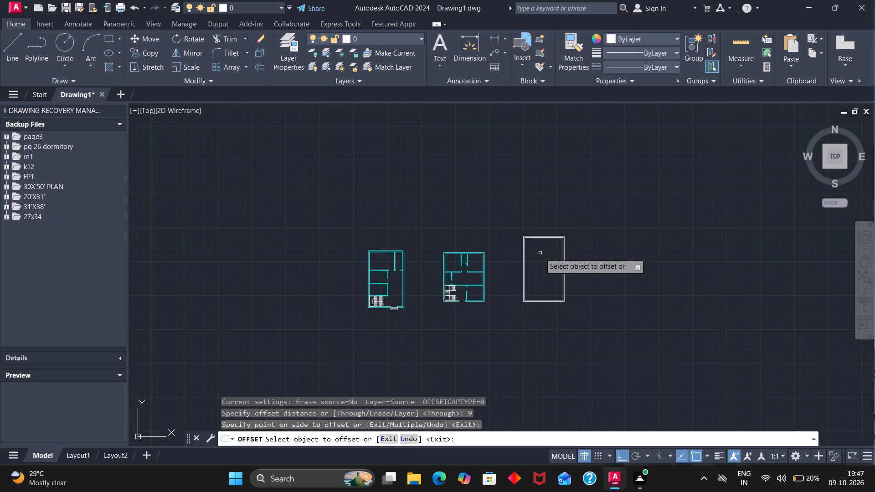
pyautogui.scroll(2, 540, 253)
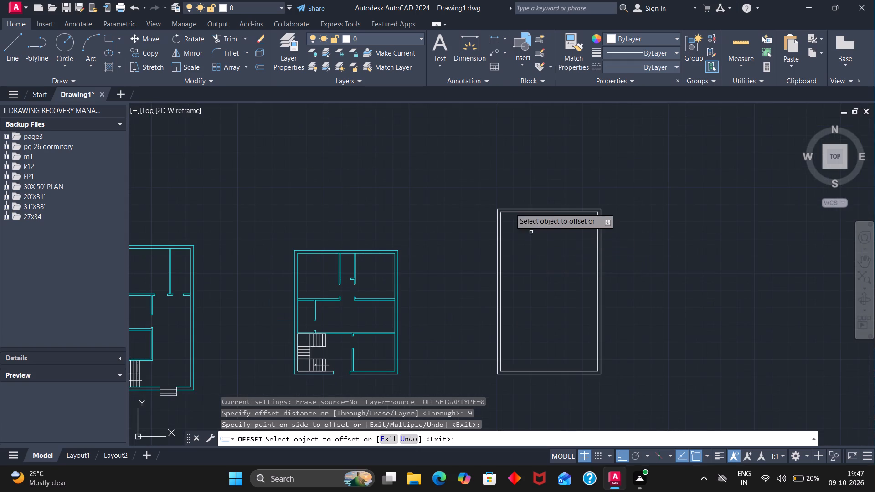
pyautogui.press('Escape')
# Explode both rectangles of the third plan into separate lines.
pyautogui.moveTo(482, 209); pyautogui.dragTo(669, 301)
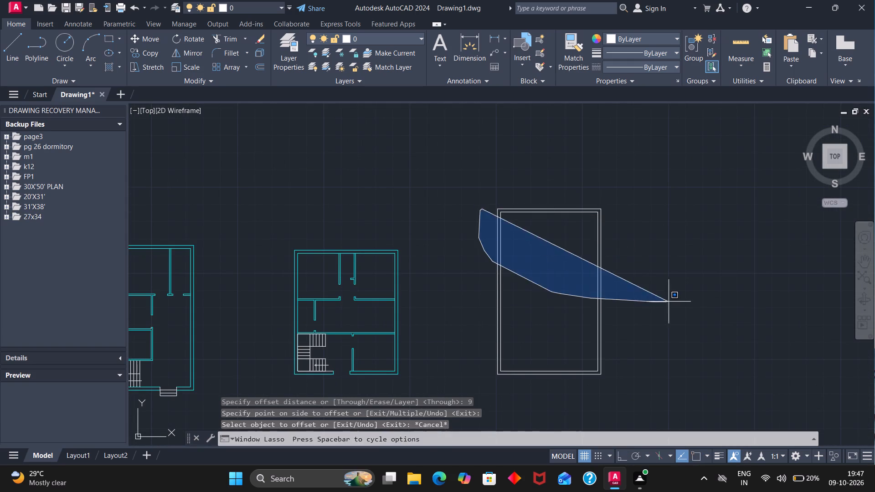
pyautogui.moveTo(670, 295); pyautogui.dragTo(422, 324)
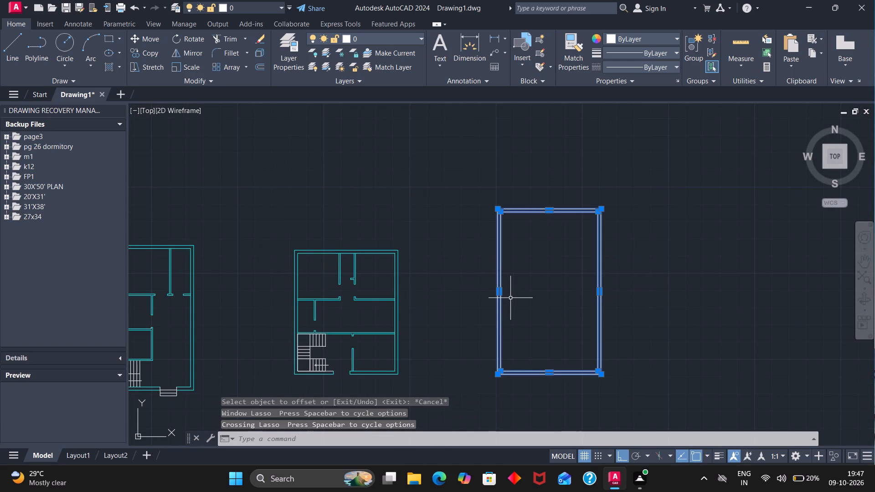
pyautogui.press('x')
pyautogui.press('Return')
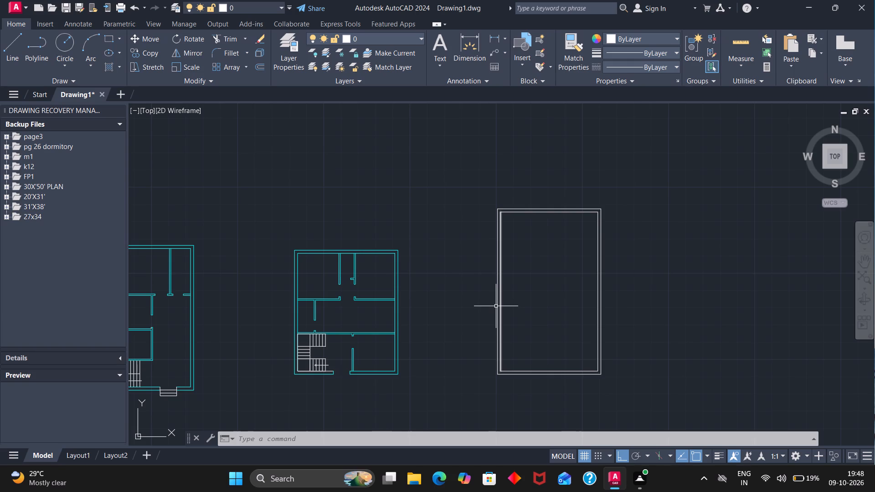
# Offset the inner left wall line 11' inward, and offset the new line 4" further right to form a vertical partition.
pyautogui.press('o')
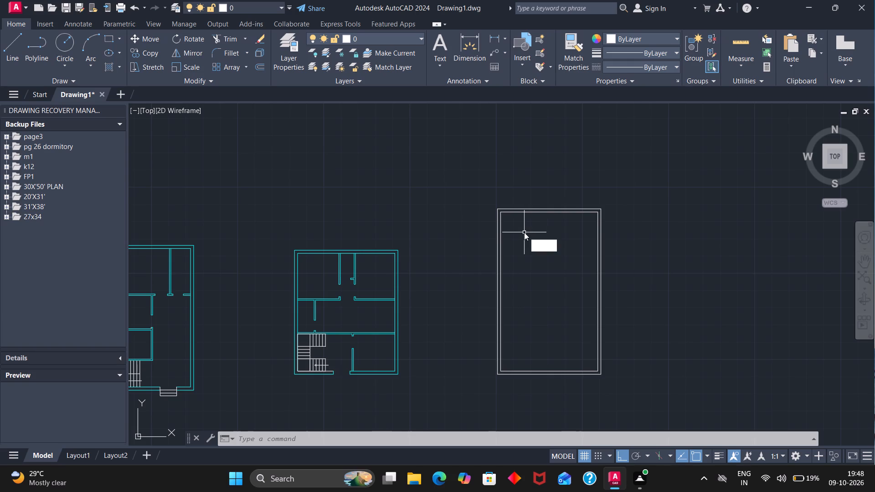
pyautogui.press('Return')
pyautogui.write("11'")
pyautogui.press('Return')
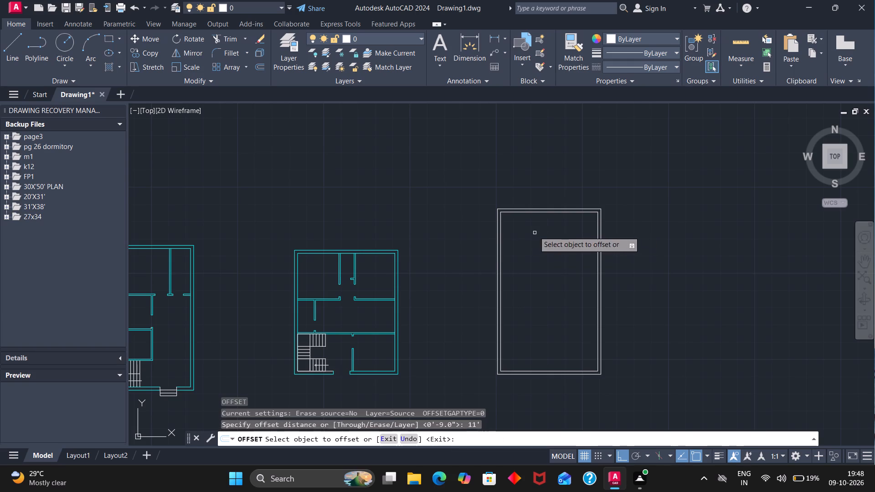
pyautogui.click(502, 246)
pyautogui.click(526, 242)
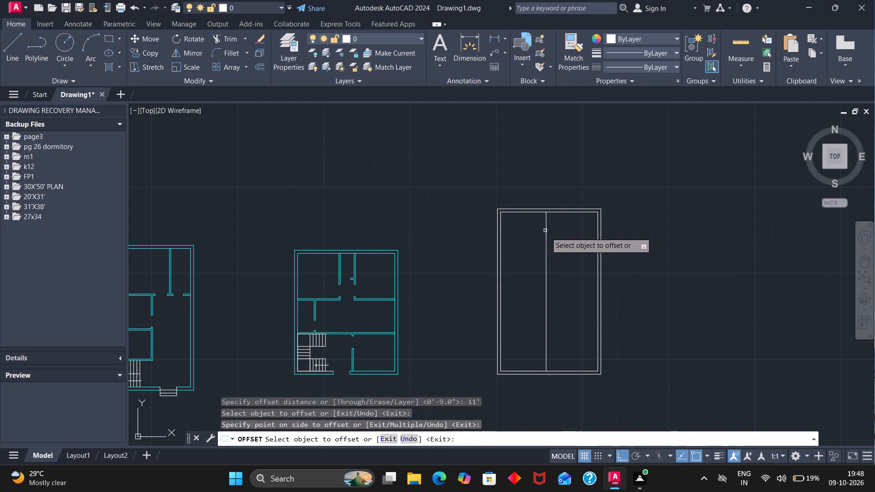
pyautogui.click(546, 233)
pyautogui.press('4')
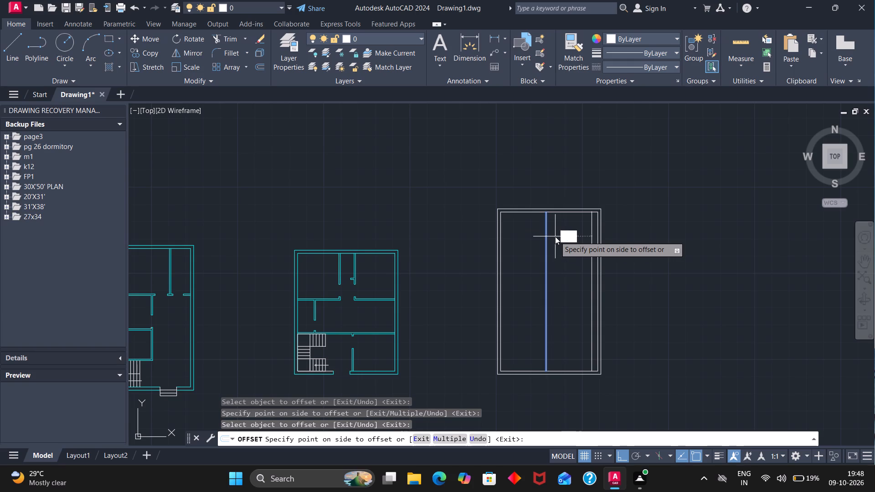
pyautogui.press('Return')
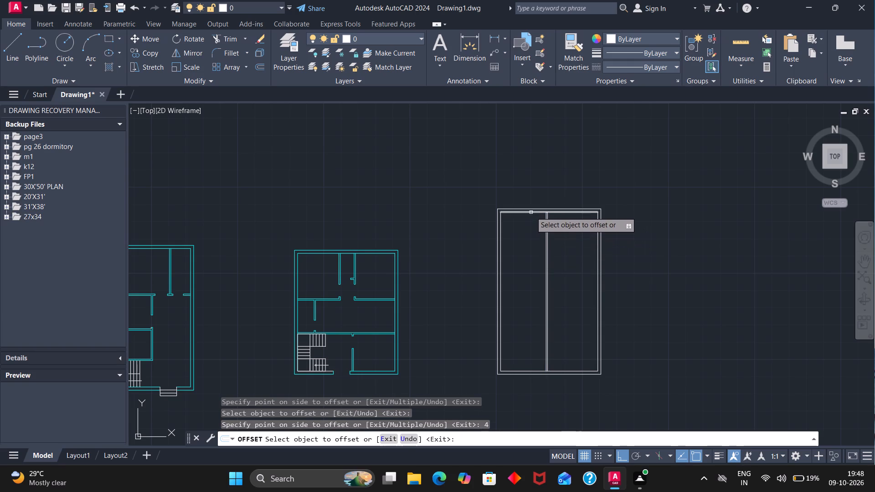
# Offset the inner top wall line 11' downward, and offset the new line 4" further down to form a horizontal partition.
pyautogui.click(531, 212)
pyautogui.click(532, 247)
pyautogui.click(530, 256)
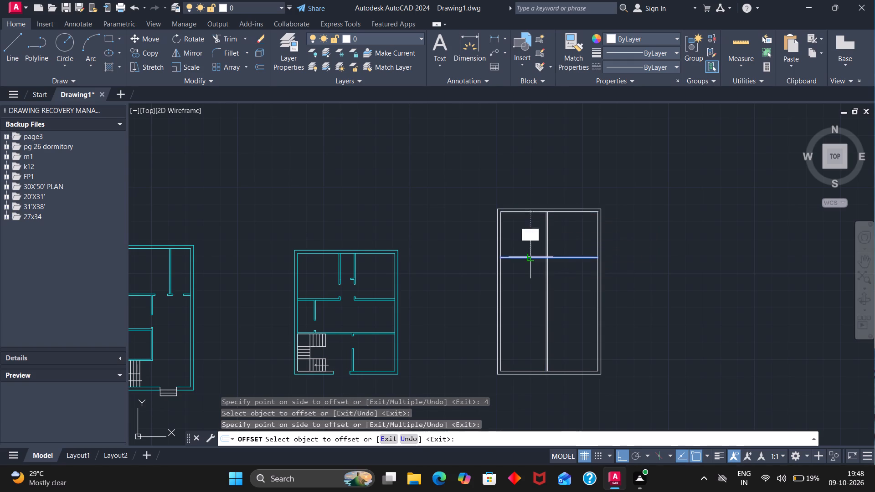
pyautogui.press('4')
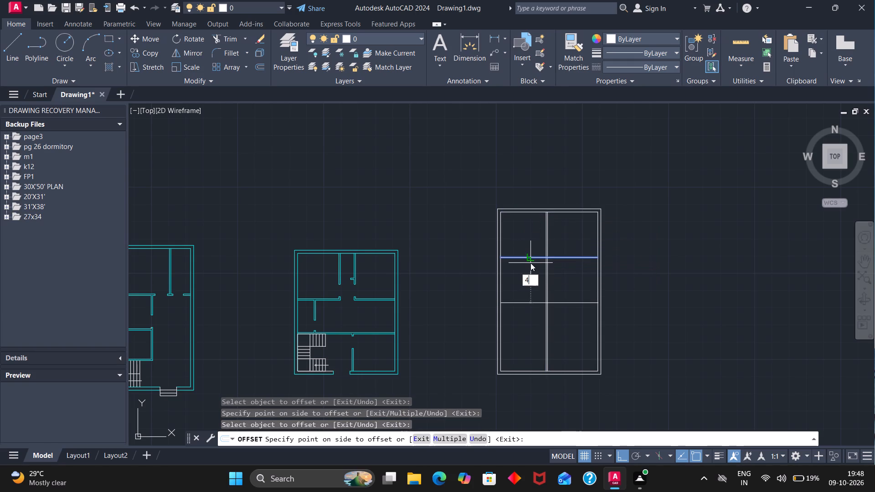
pyautogui.press('Return')
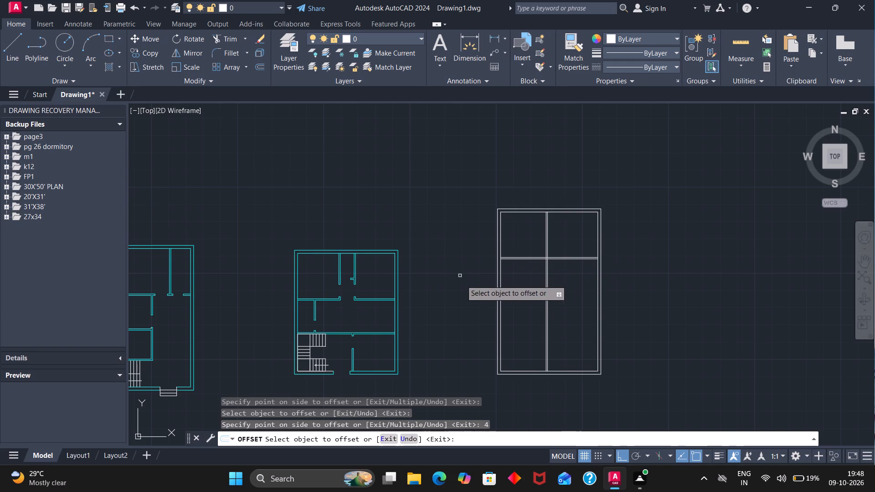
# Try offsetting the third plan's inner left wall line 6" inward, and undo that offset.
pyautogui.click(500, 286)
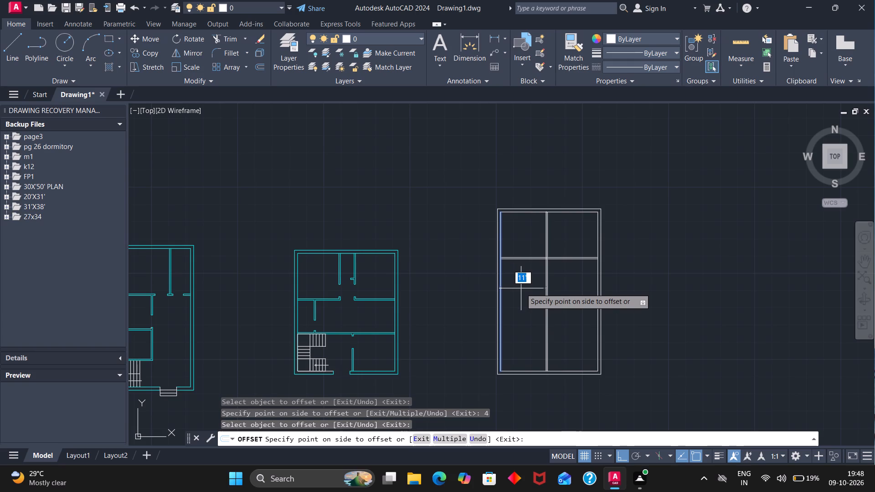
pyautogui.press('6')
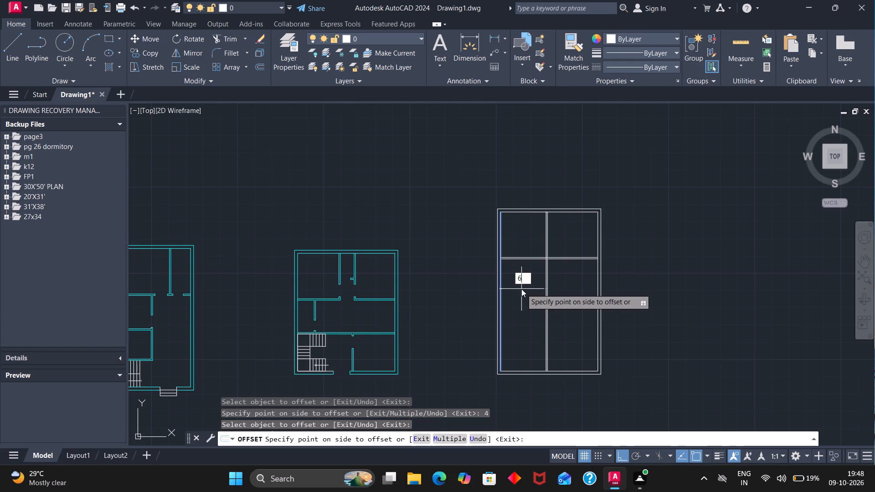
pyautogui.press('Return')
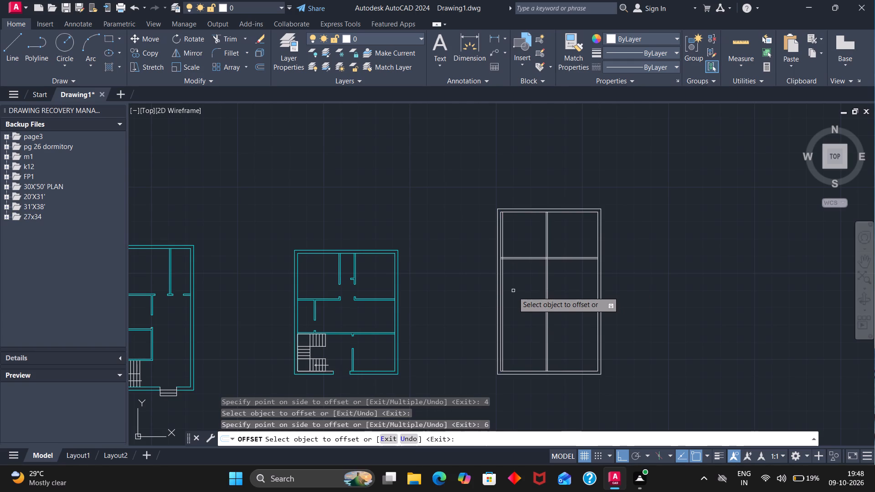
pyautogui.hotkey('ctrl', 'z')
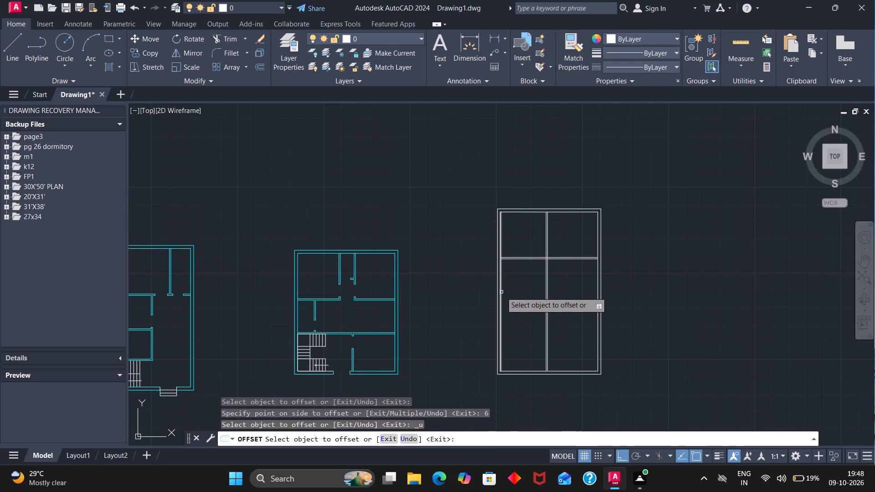
# Offset the inner left wall line 6' inward, and offset the new line 4" further right to form another vertical partition.
pyautogui.click(501, 292)
pyautogui.press('6')
pyautogui.press("'")
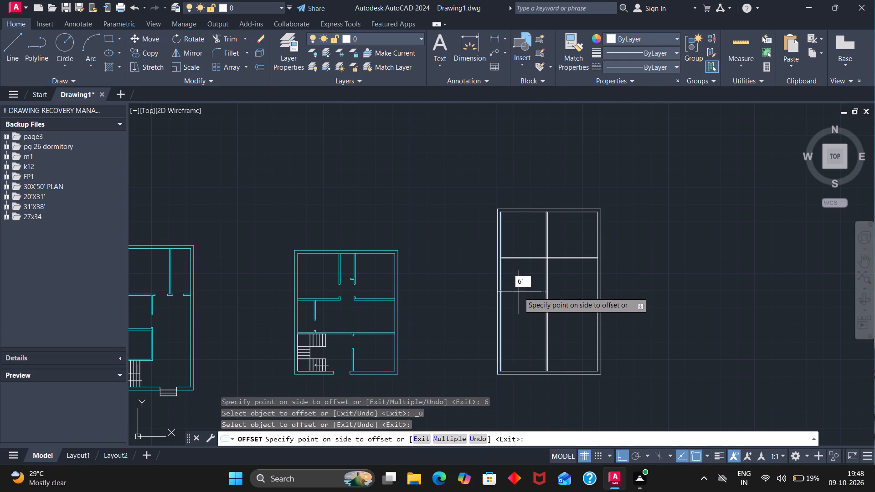
pyautogui.press('Return')
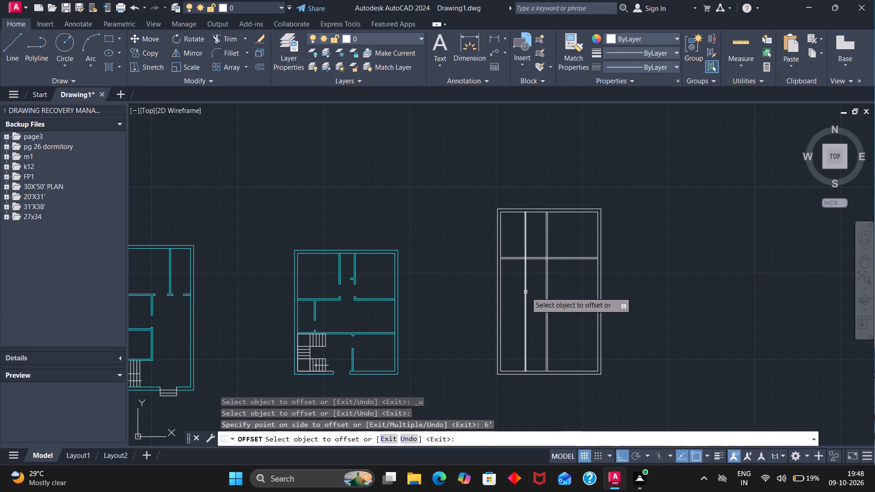
pyautogui.click(526, 292)
pyautogui.press('4')
pyautogui.press('Return')
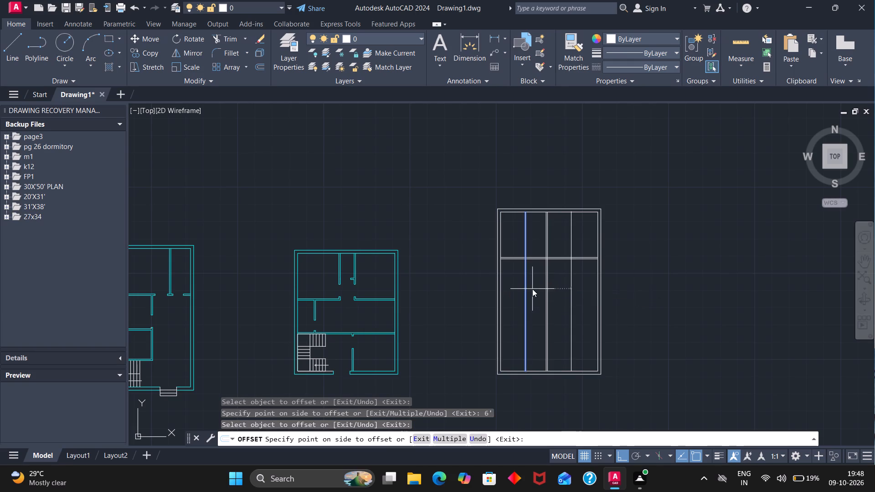
# Offset the lower line of the horizontal partition 7'6" downward, and offset the new line 4" further down to form a second horizontal partition.
pyautogui.scroll(3, 515, 259)
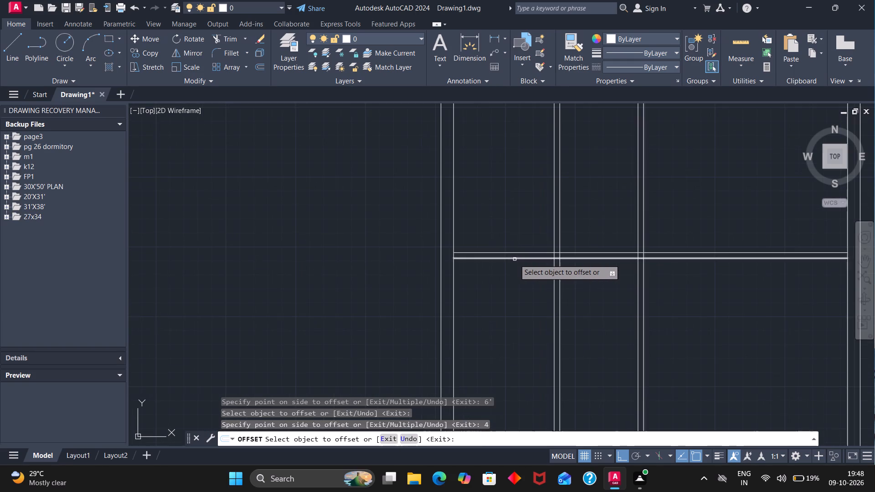
pyautogui.click(514, 260)
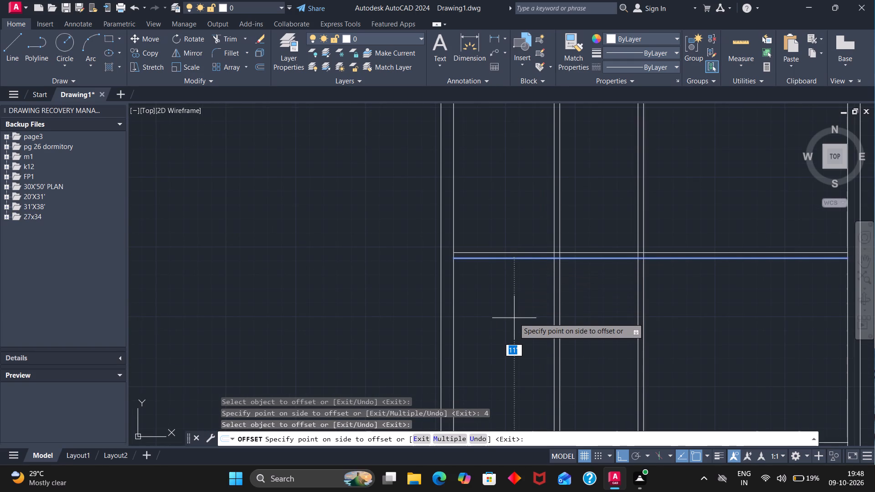
pyautogui.press('7')
pyautogui.write("'6")
pyautogui.press('Return')
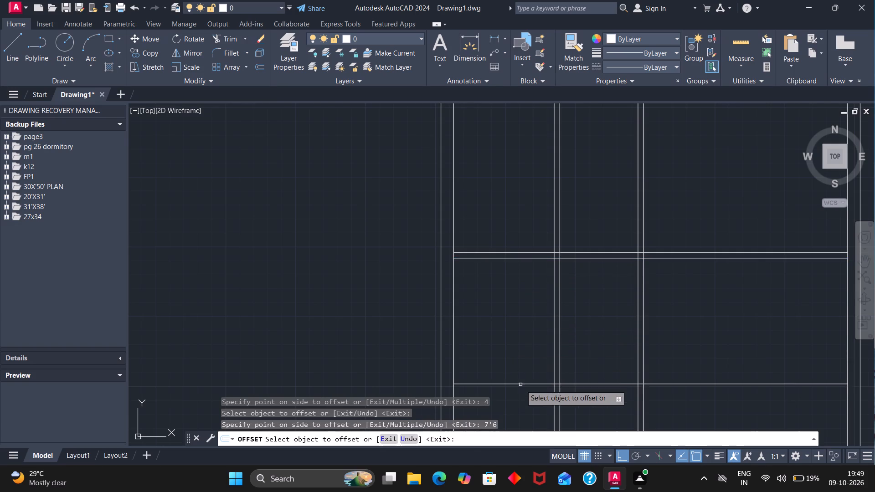
pyautogui.click(521, 385)
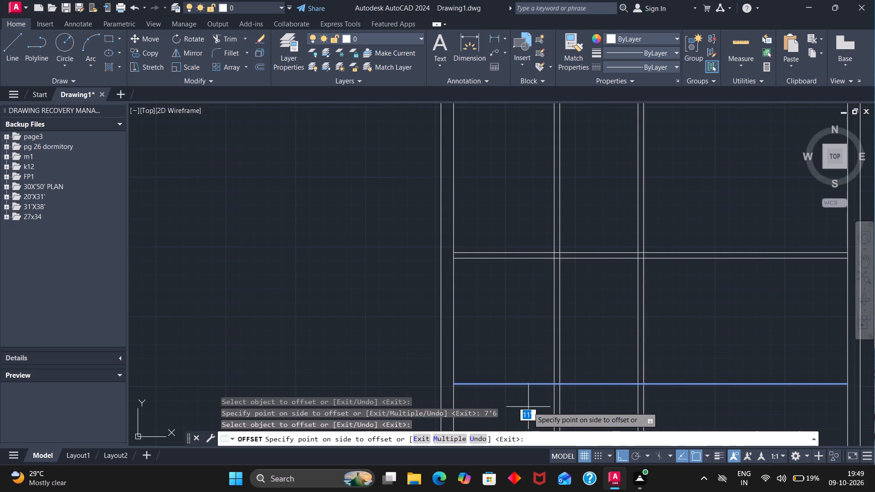
pyautogui.press('4')
pyautogui.press('Return')
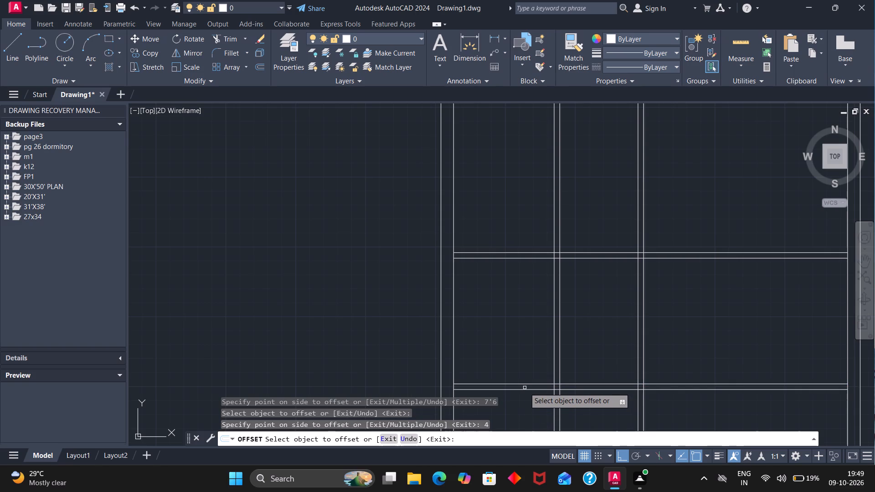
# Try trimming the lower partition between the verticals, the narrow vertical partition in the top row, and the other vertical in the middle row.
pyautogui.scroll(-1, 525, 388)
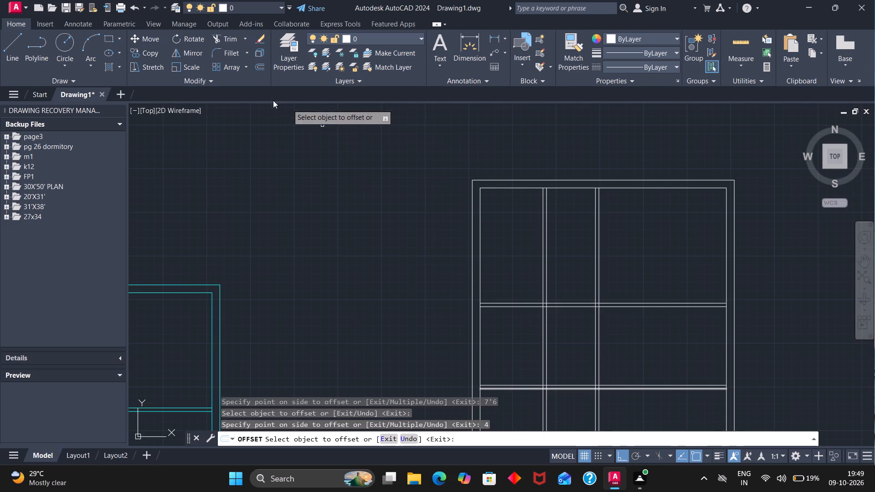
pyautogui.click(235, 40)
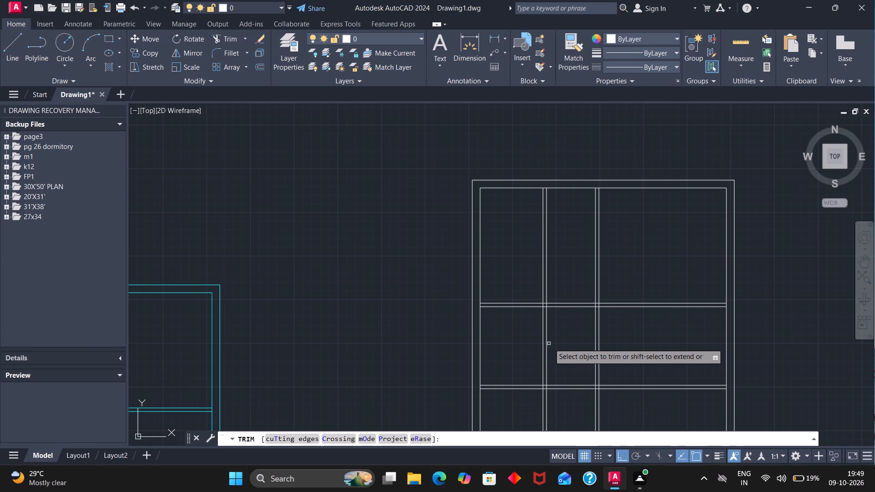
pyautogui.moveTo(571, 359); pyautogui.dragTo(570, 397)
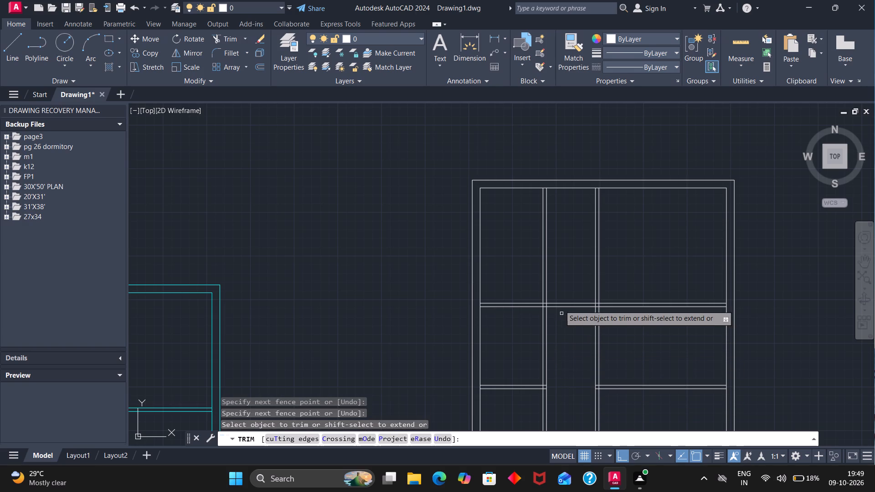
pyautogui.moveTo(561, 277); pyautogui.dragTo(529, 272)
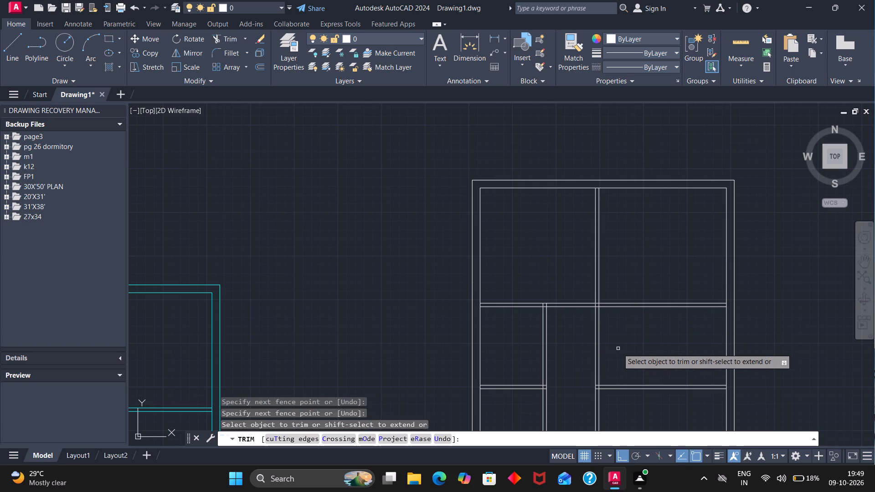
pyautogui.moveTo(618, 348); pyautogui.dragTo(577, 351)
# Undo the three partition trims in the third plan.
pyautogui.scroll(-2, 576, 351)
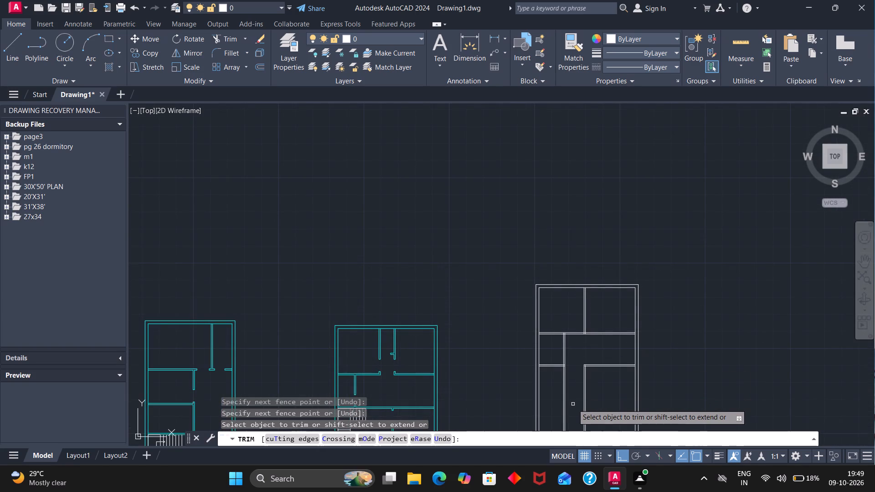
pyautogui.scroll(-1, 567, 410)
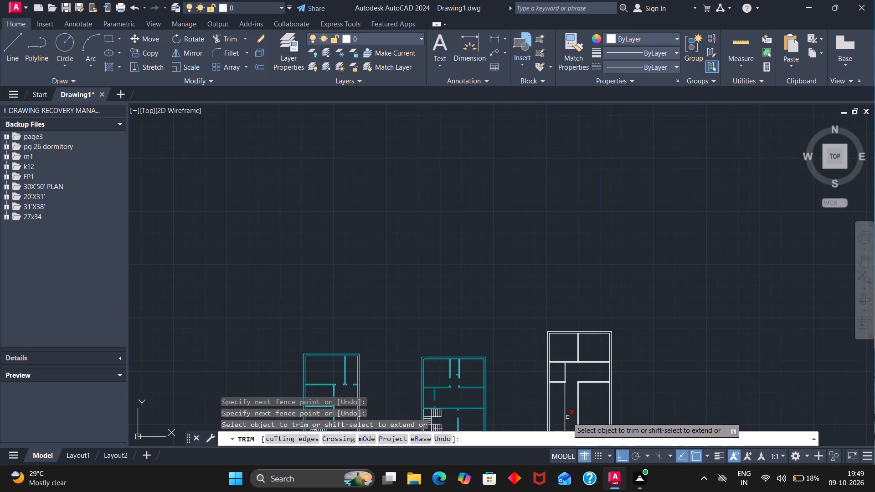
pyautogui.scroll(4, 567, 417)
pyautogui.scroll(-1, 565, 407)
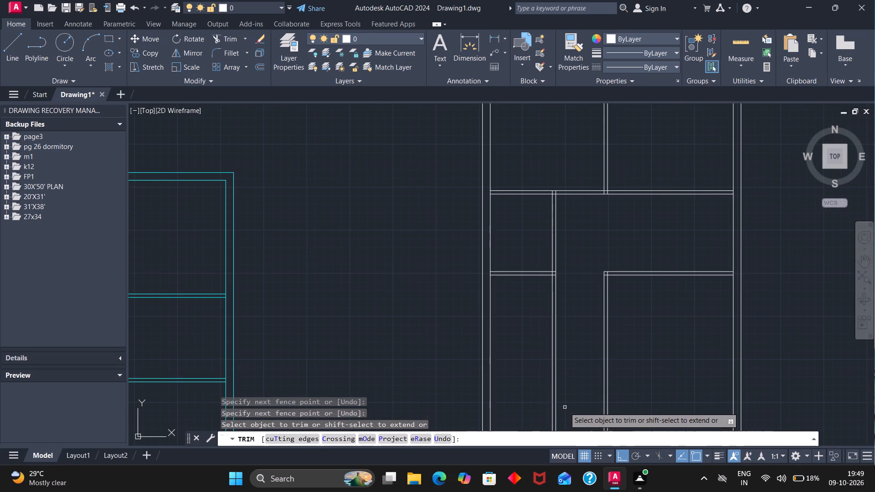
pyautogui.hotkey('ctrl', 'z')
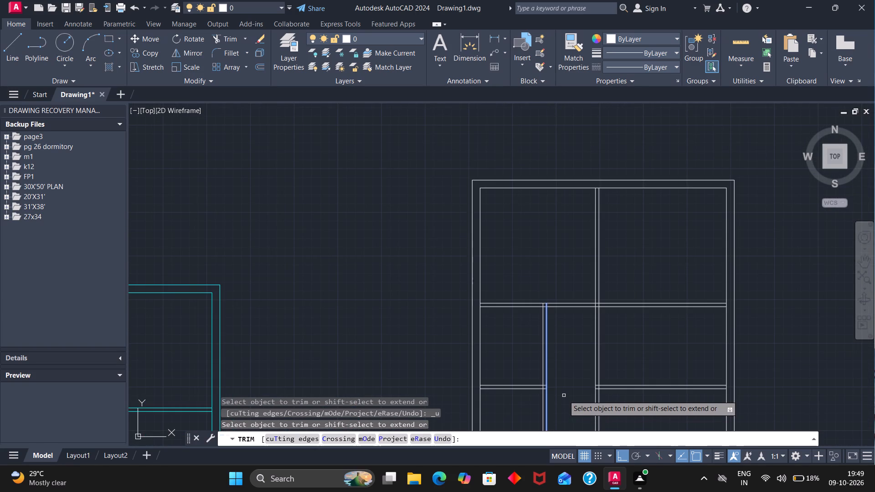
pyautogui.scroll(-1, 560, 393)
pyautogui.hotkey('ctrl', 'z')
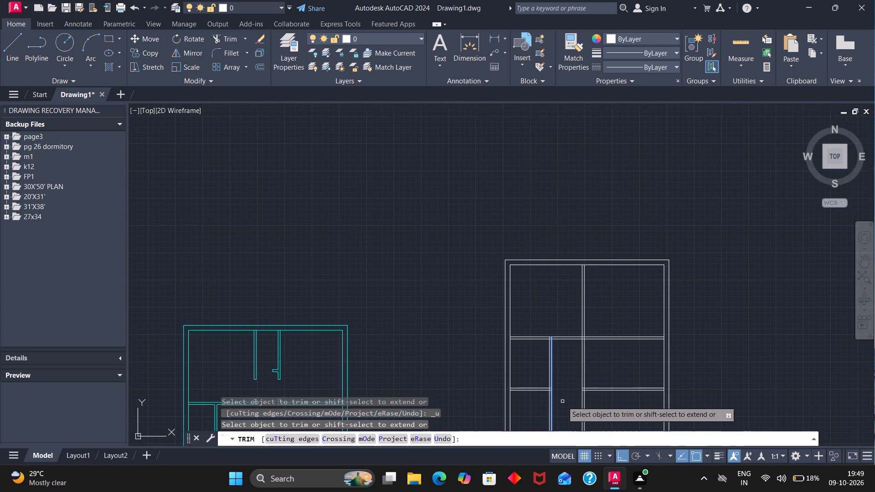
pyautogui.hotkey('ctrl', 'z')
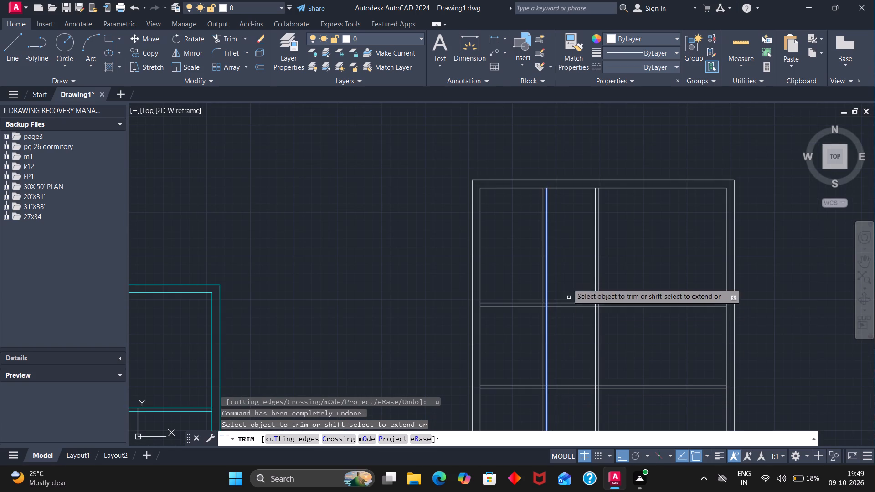
# Trim away both lines of the 6' vertical partition above the upper horizontal partition.
pyautogui.click(223, 39)
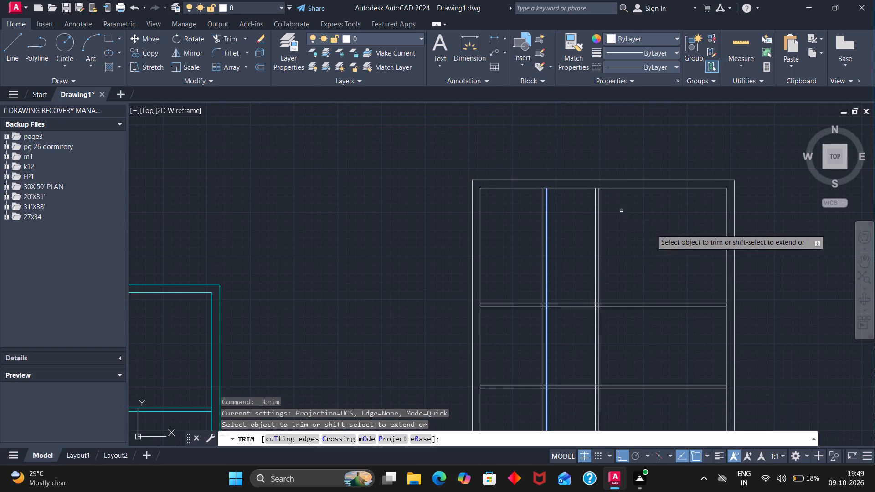
pyautogui.moveTo(566, 261); pyautogui.dragTo(497, 267)
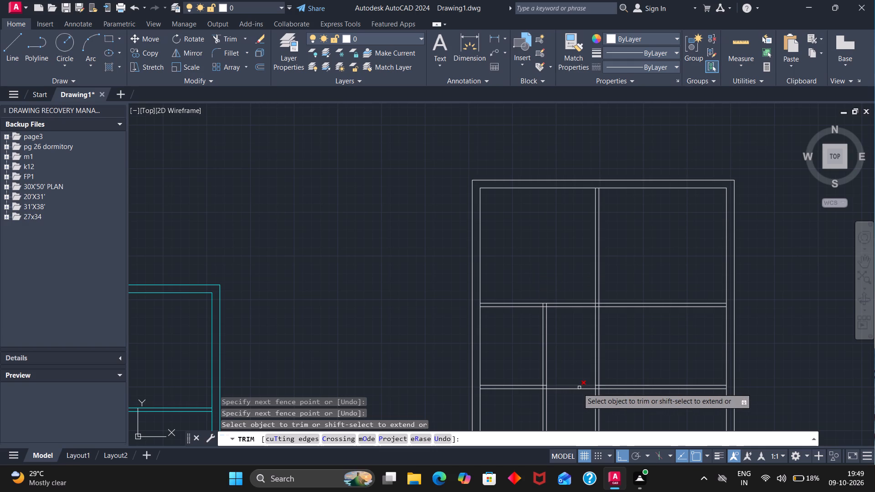
pyautogui.scroll(-3, 571, 385)
pyautogui.scroll(2, 563, 424)
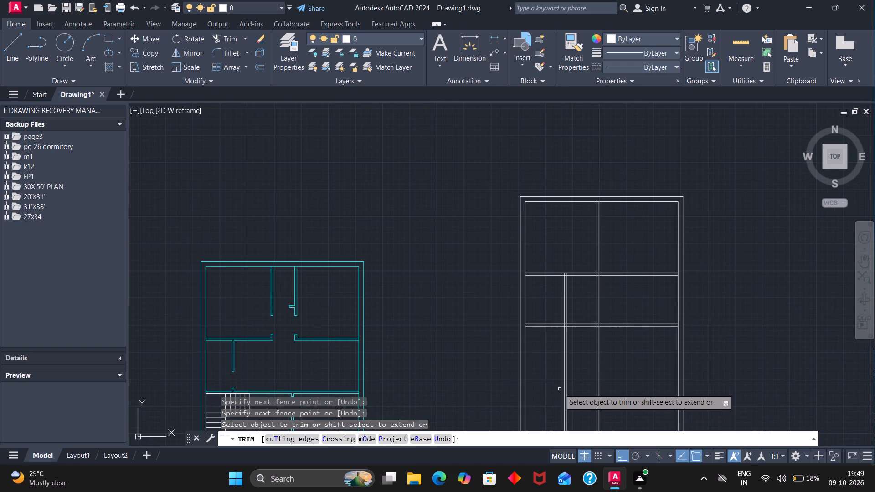
pyautogui.press('Escape')
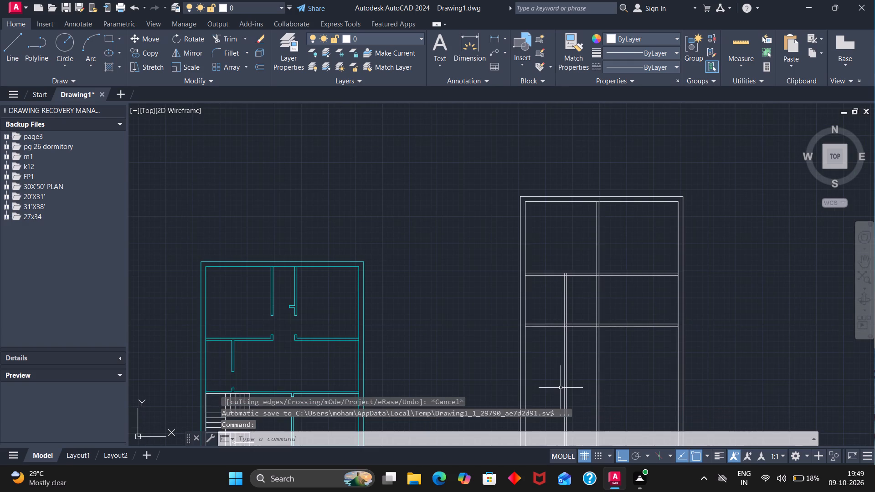
# Offset the lower line of the second horizontal partition 6' downward, and offset the new line 4" further down to form a third.
pyautogui.press('o')
pyautogui.press('Return')
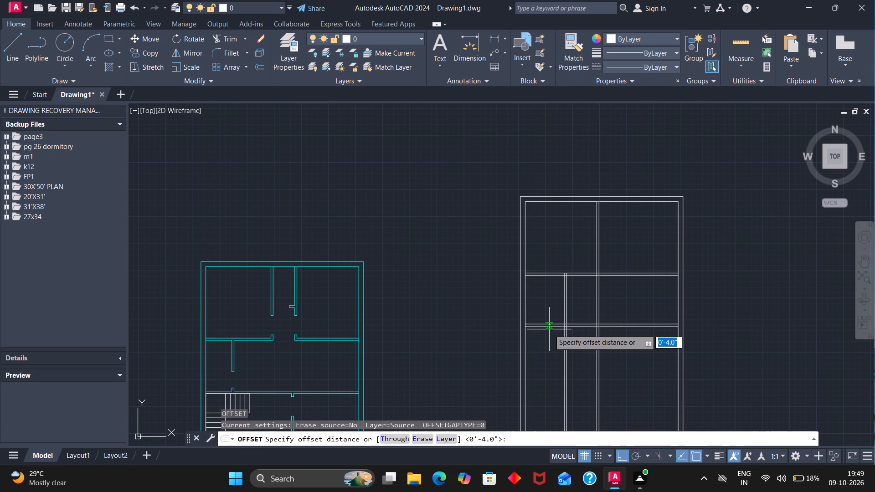
pyautogui.write("6'")
pyautogui.press('Return')
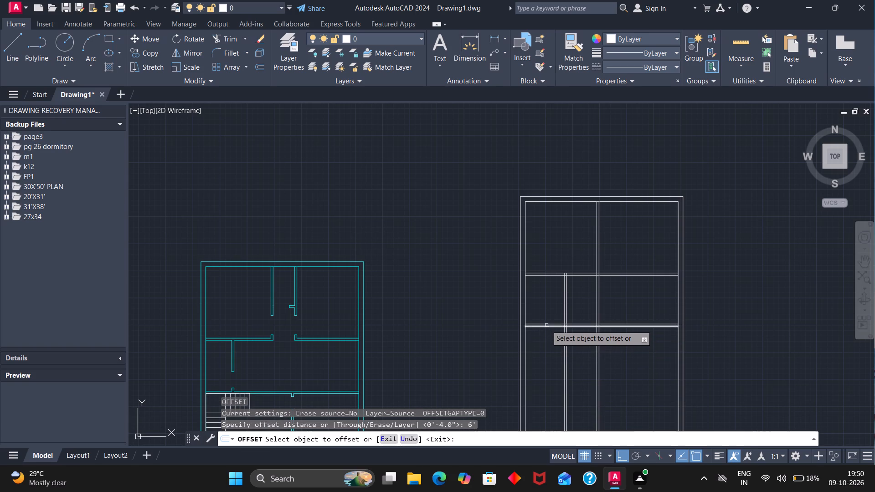
pyautogui.click(546, 325)
pyautogui.click(550, 360)
pyautogui.click(552, 366)
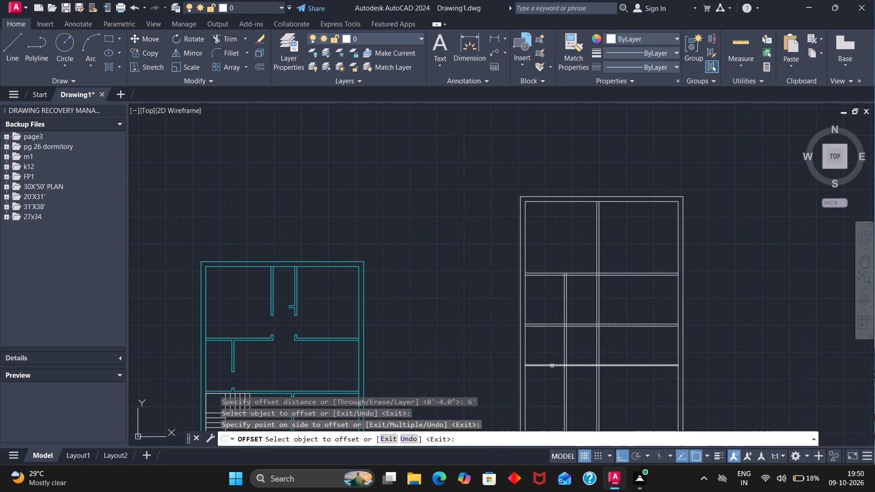
pyautogui.press('4')
pyautogui.press('Return')
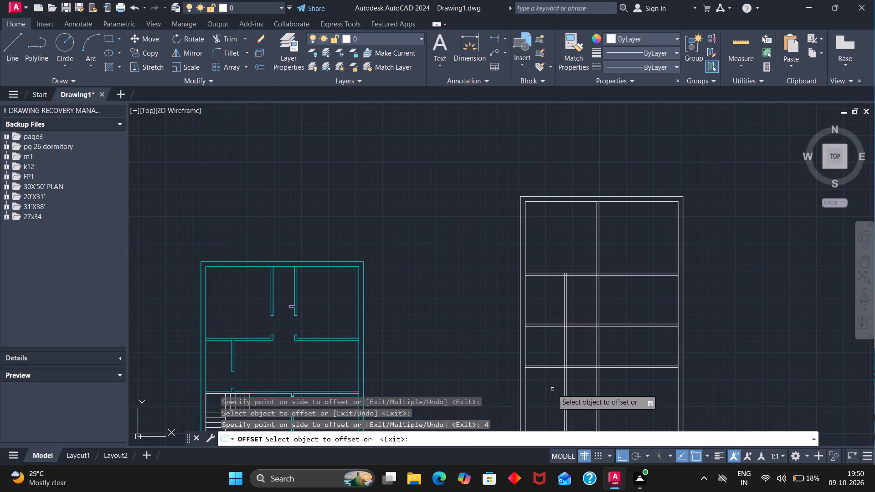
# Offset the third plan's inner left wall line 11' inward, and repeat the same 11' offset from that wall line.
pyautogui.click(525, 397)
pyautogui.press('1')
pyautogui.press('1')
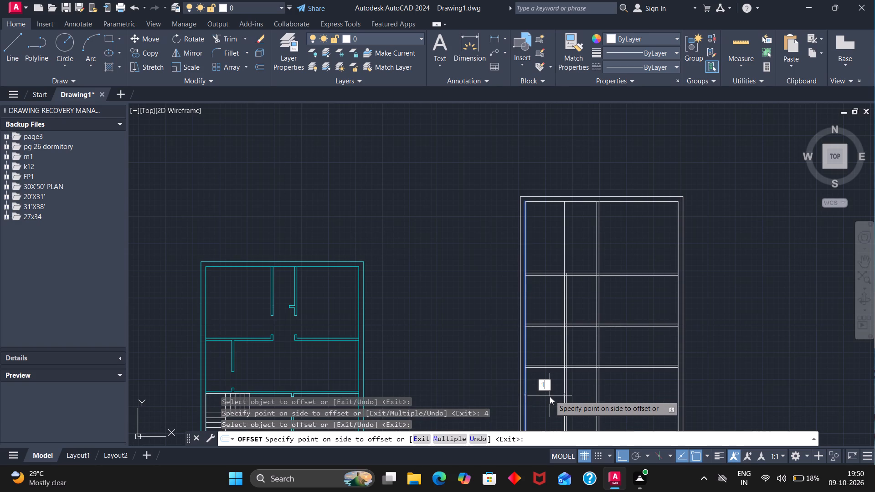
pyautogui.press("'")
pyautogui.press('Return')
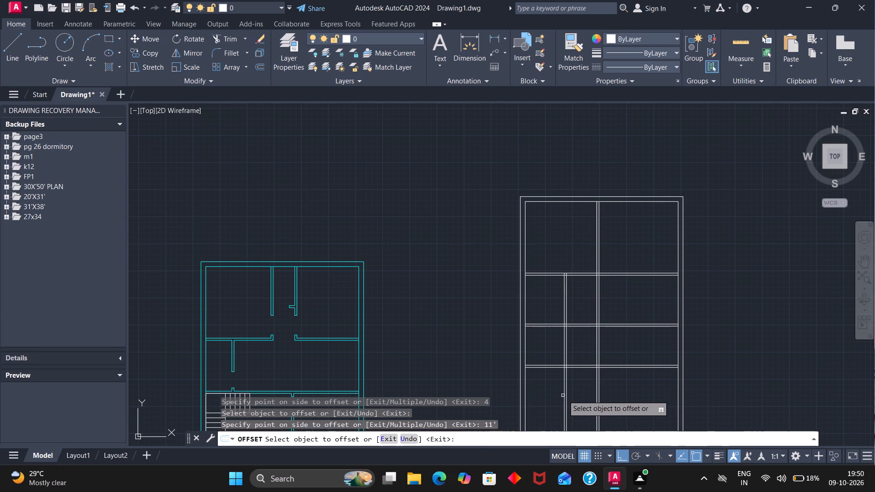
pyautogui.click(525, 398)
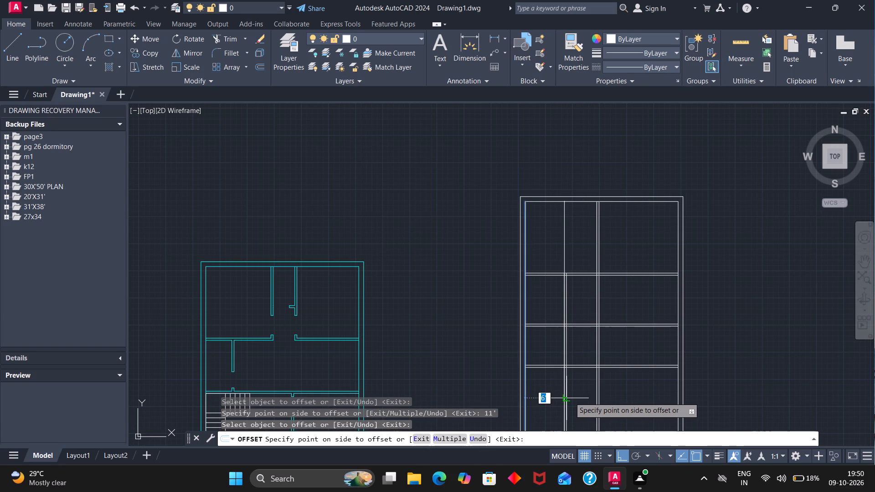
pyautogui.press('1')
pyautogui.press('1')
pyautogui.press("'")
pyautogui.press('Return')
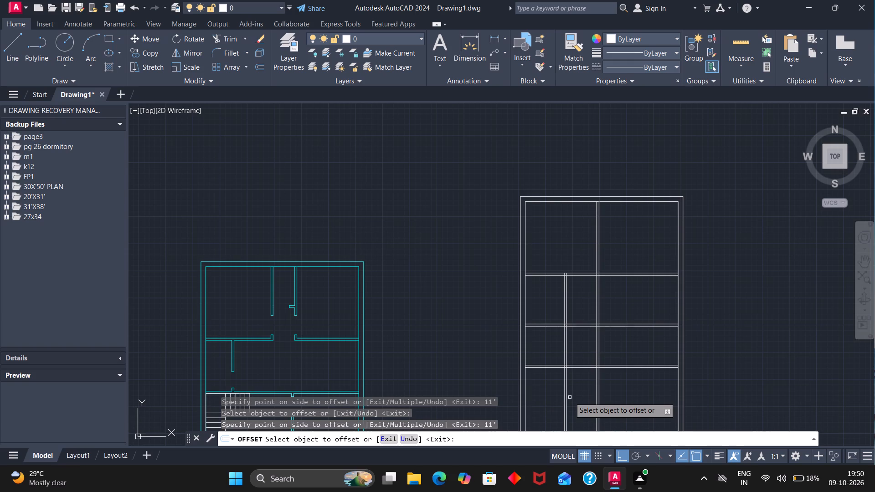
# Undo the last three offsets in the third plan: the two 11' wall-line offsets and the third horizontal partition's 4" offset.
pyautogui.hotkey('ctrl', 'z')
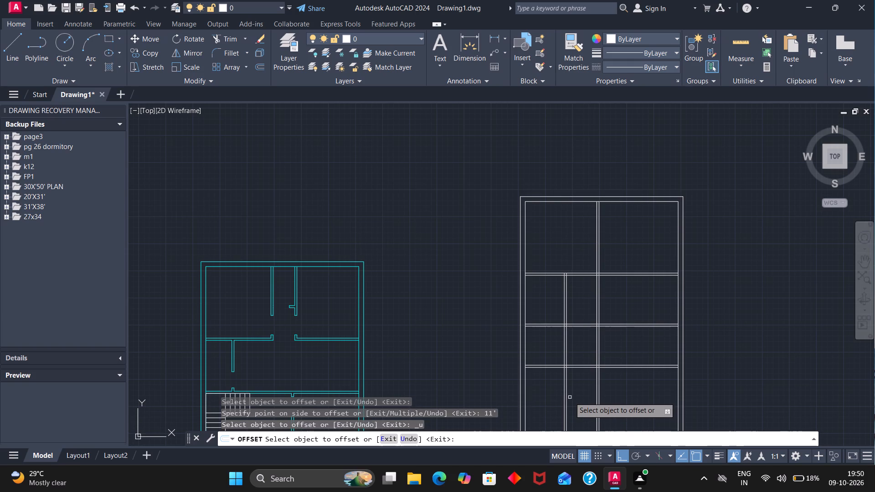
pyautogui.hotkey('ctrl', 'z')
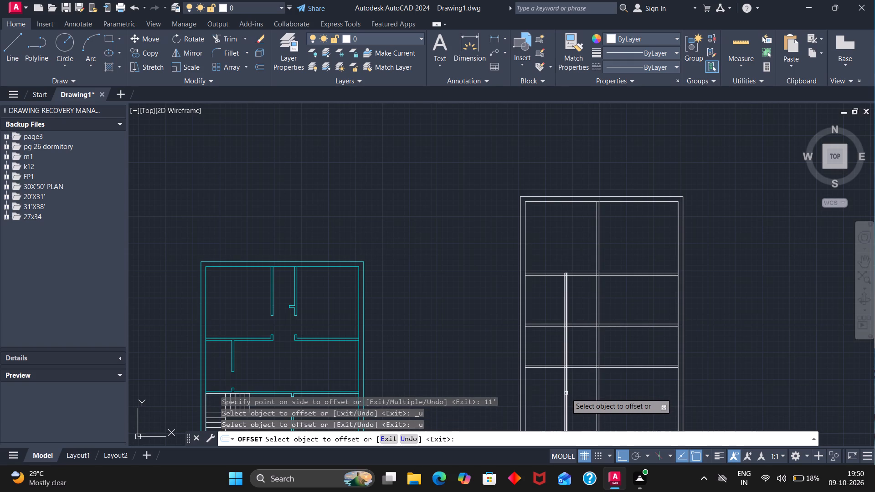
pyautogui.hotkey('ctrl', 'z')
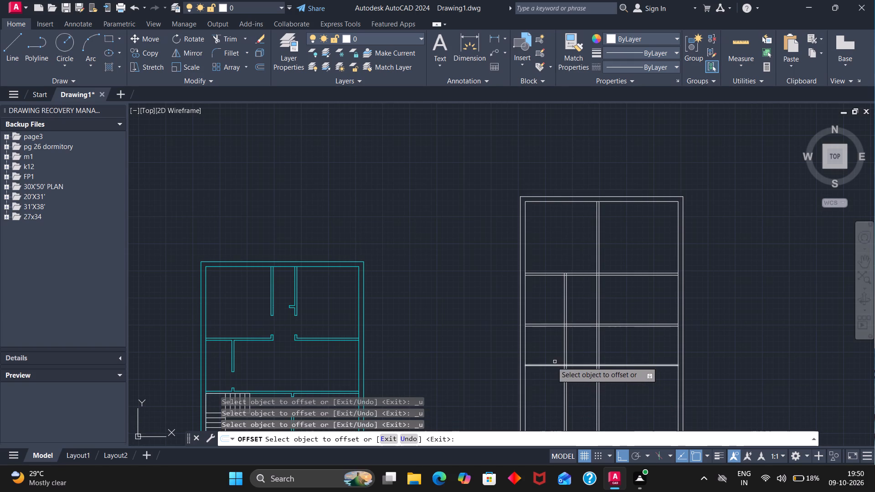
# Offset the third plan's third horizontal partition line 4" downward to give the partition its second face.
pyautogui.click(550, 365)
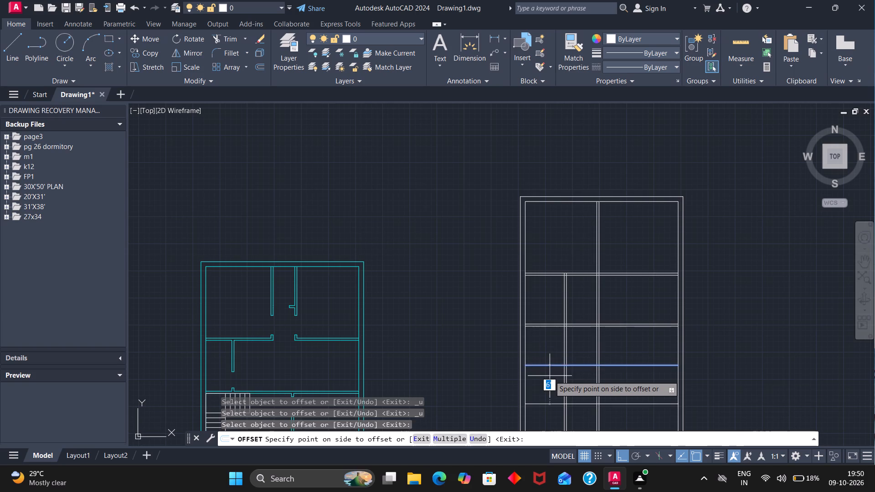
pyautogui.press('4')
pyautogui.press('Return')
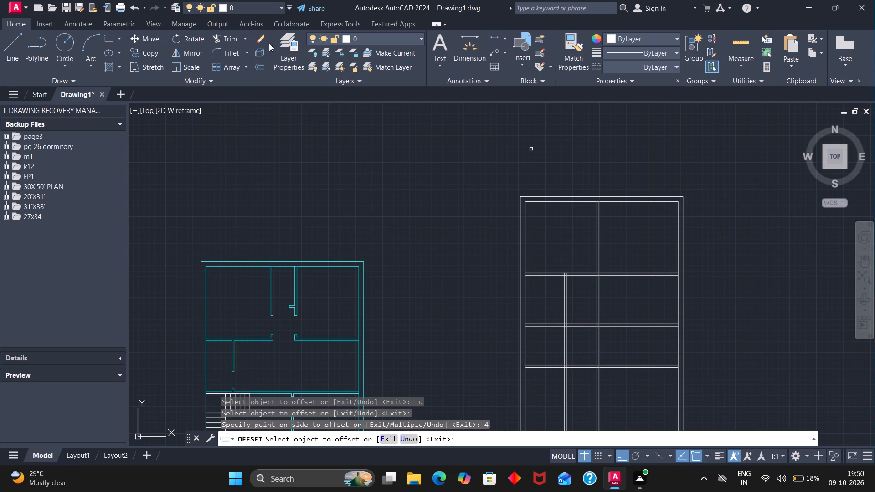
# Trim away the central vertical partition between the first and second horizontal partitions, and the 6' vertical partition below the second horizontal partition.
pyautogui.click(233, 41)
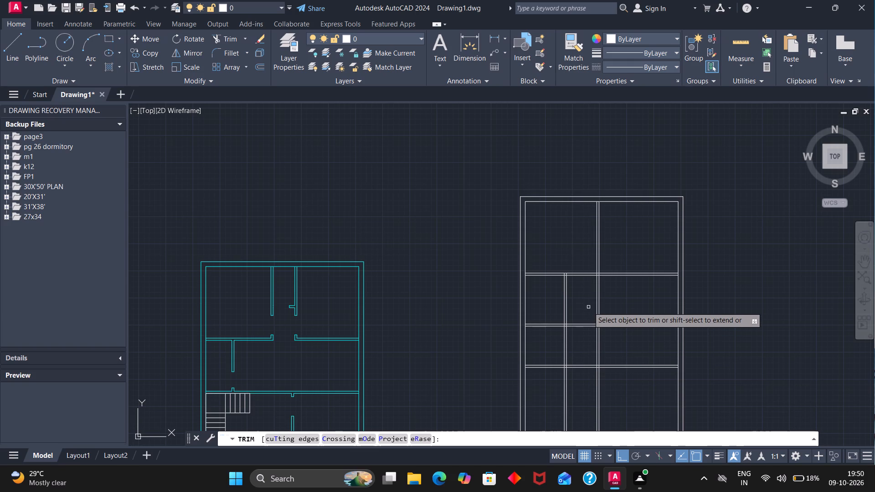
pyautogui.moveTo(588, 307); pyautogui.dragTo(609, 307)
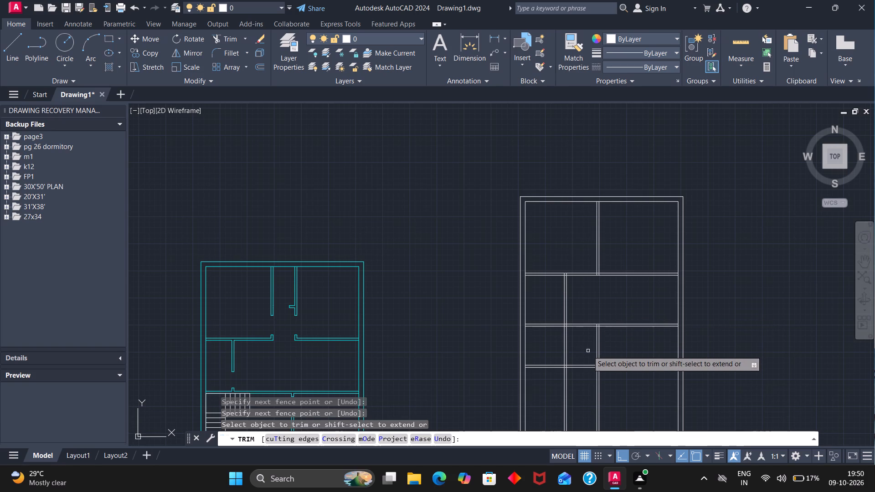
pyautogui.moveTo(579, 348); pyautogui.dragTo(557, 350)
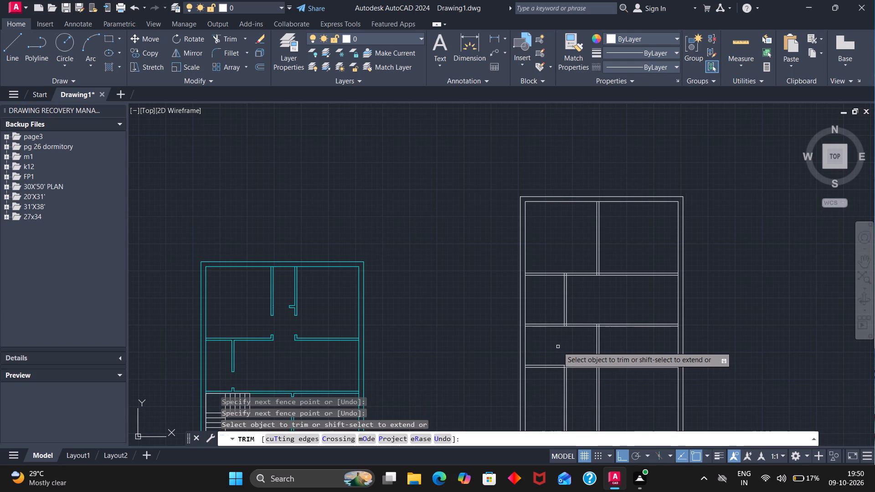
pyautogui.scroll(-1, 558, 347)
pyautogui.moveTo(573, 382); pyautogui.dragTo(551, 388)
pyautogui.scroll(-1, 553, 385)
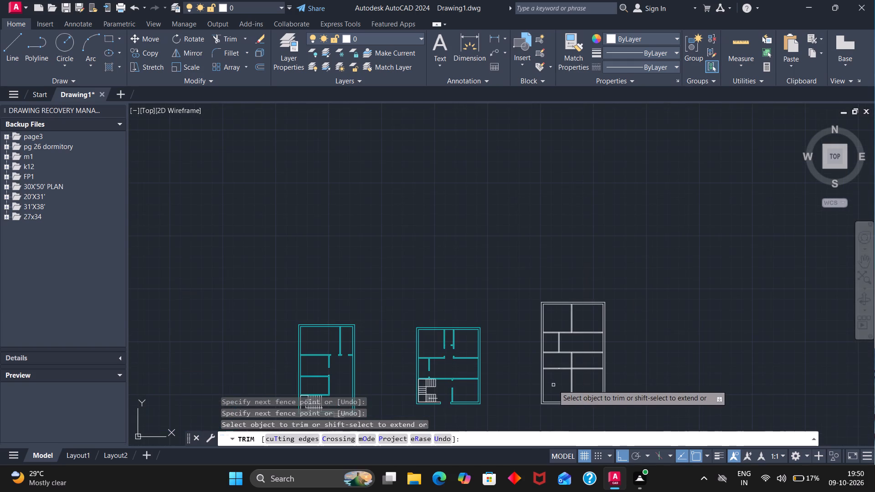
pyautogui.scroll(2, 559, 364)
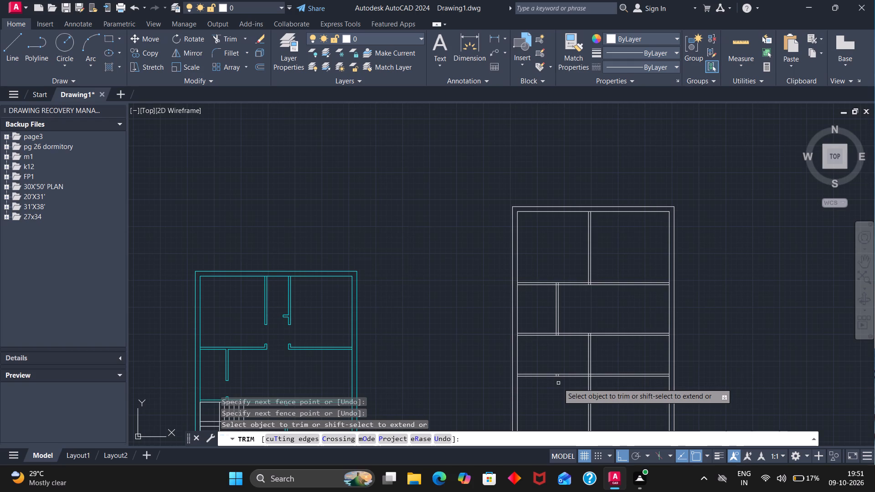
pyautogui.press('Escape')
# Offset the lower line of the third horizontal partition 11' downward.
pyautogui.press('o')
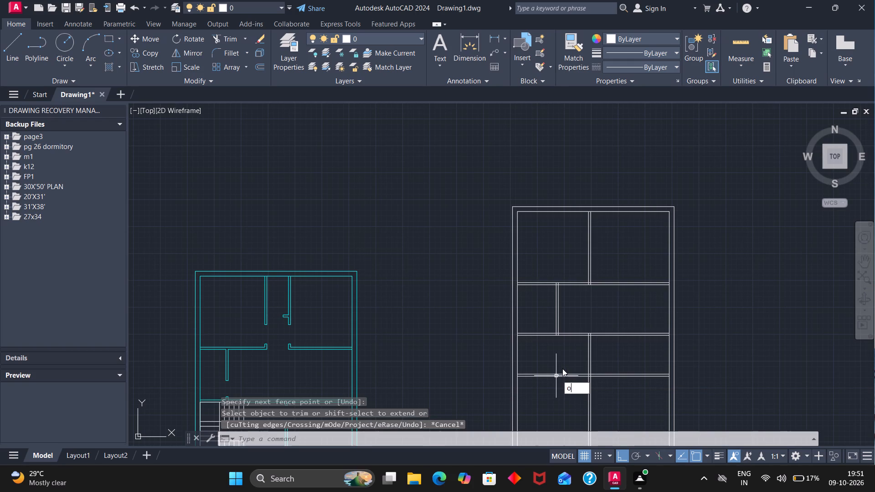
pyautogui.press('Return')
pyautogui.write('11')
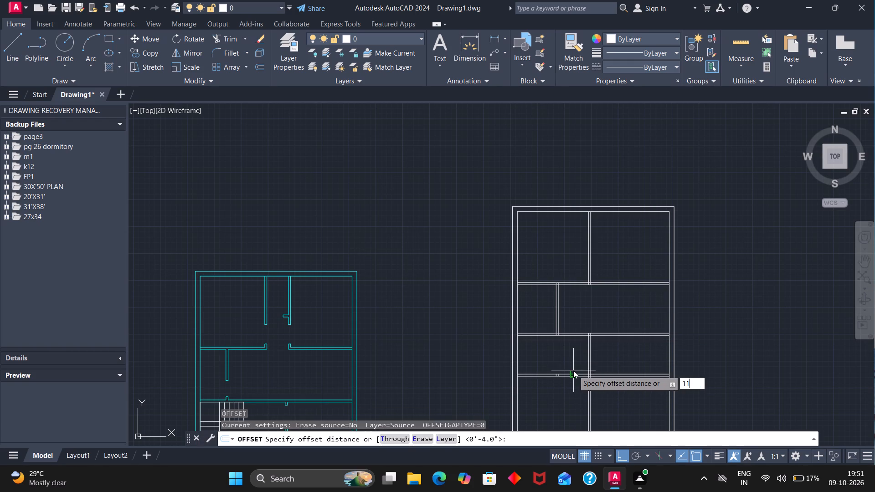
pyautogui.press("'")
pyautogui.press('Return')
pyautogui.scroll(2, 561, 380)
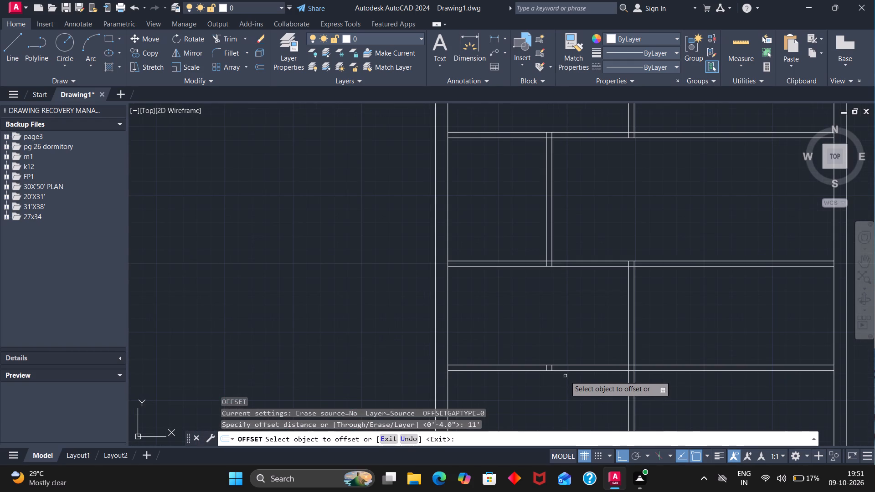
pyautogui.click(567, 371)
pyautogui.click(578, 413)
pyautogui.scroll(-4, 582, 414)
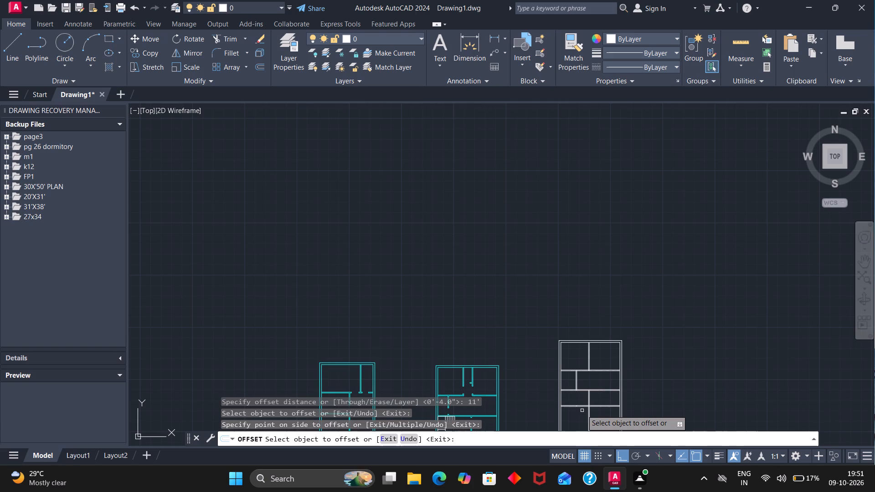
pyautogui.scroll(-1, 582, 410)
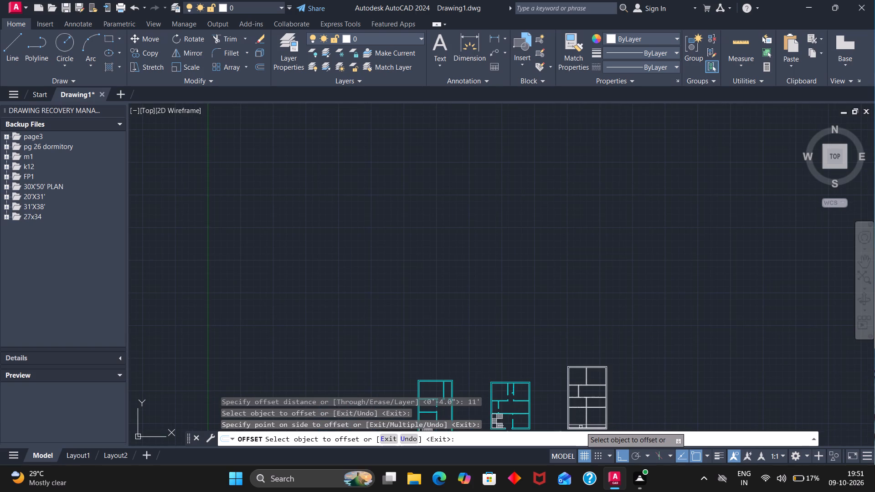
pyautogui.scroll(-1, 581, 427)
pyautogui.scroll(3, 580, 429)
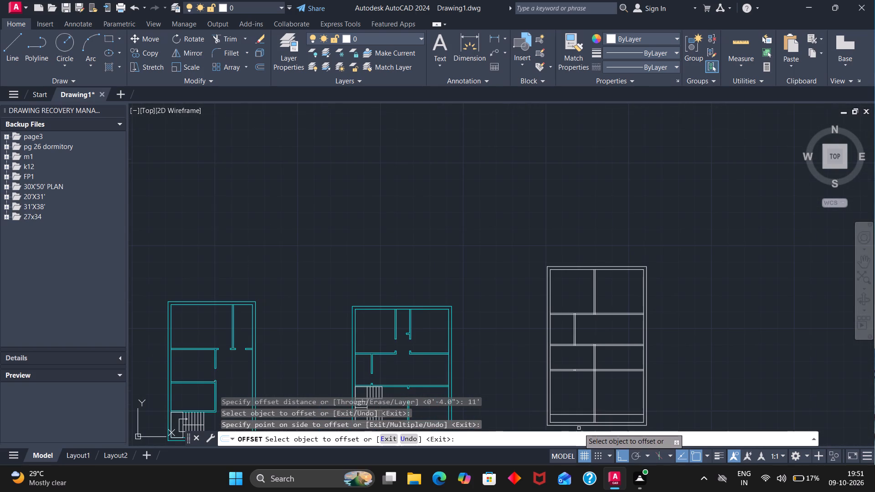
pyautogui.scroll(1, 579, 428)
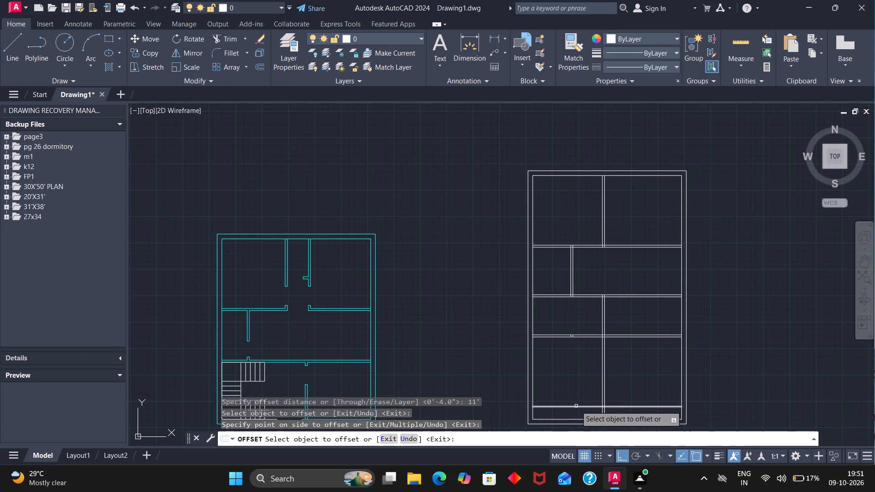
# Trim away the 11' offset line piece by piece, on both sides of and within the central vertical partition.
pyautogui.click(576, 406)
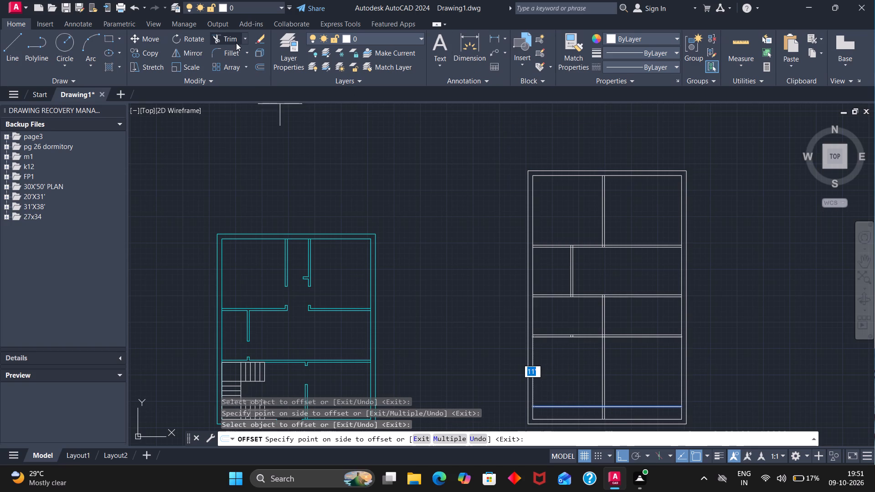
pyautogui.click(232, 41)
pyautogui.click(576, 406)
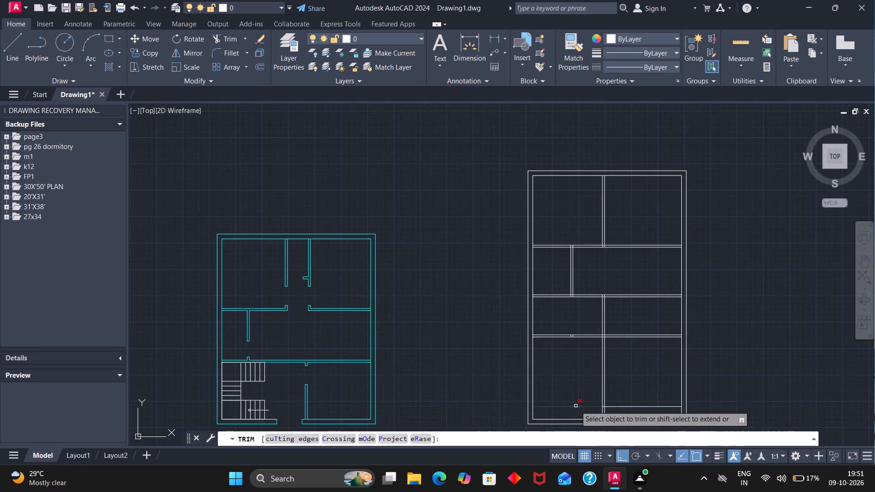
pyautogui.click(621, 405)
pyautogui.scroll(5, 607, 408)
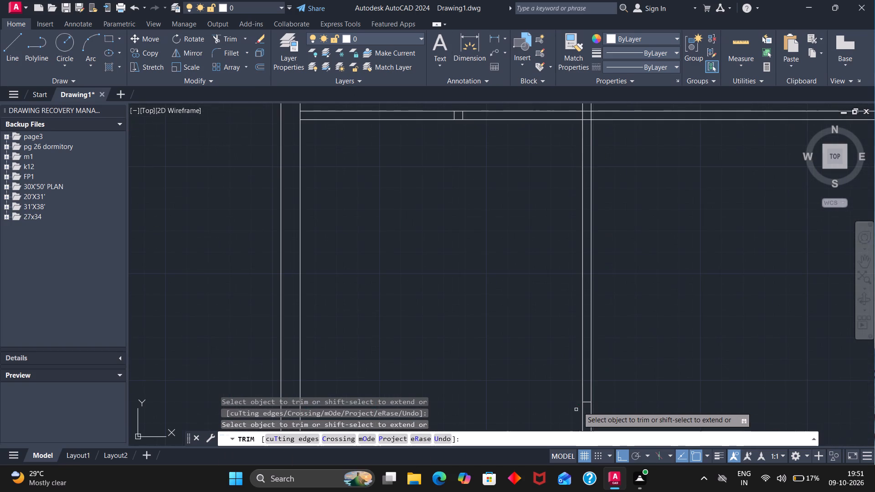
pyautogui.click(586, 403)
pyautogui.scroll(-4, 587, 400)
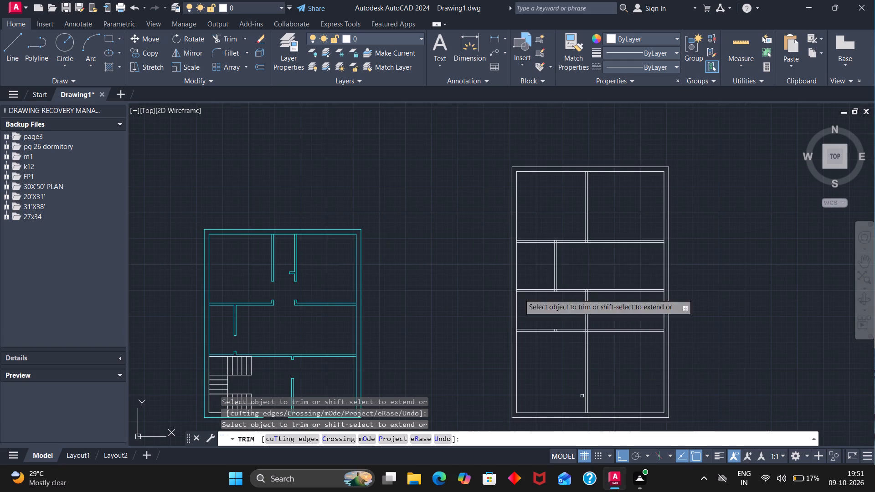
# Trim the two leftover stubs of the 6' vertical partition from inside the third horizontal partition.
pyautogui.scroll(3, 554, 319)
pyautogui.click(562, 364)
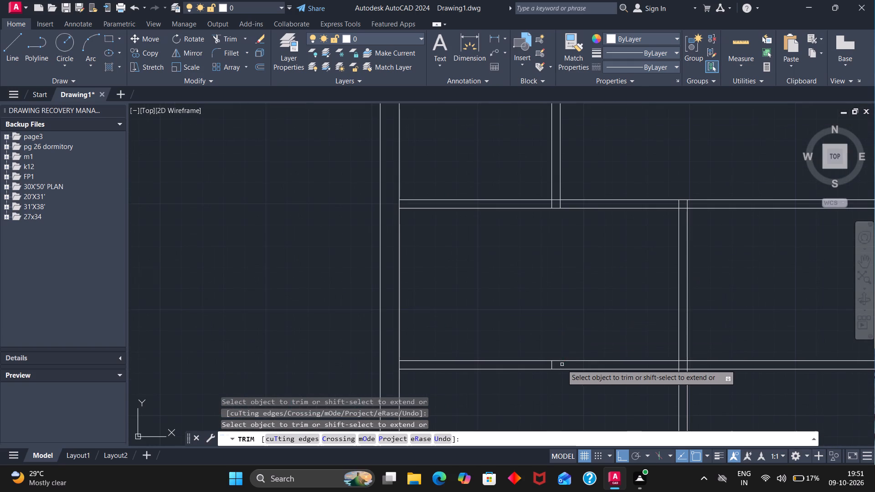
pyautogui.click(551, 366)
pyautogui.scroll(-3, 555, 358)
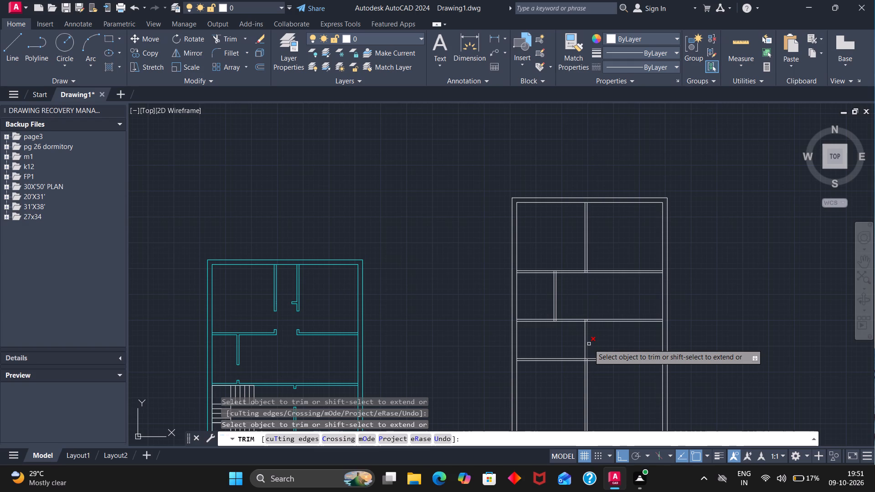
# Draw a short line across the second horizontal partition, right of the central vertical partition, and trim both partition lines between them to form an opening.
pyautogui.click(217, 37)
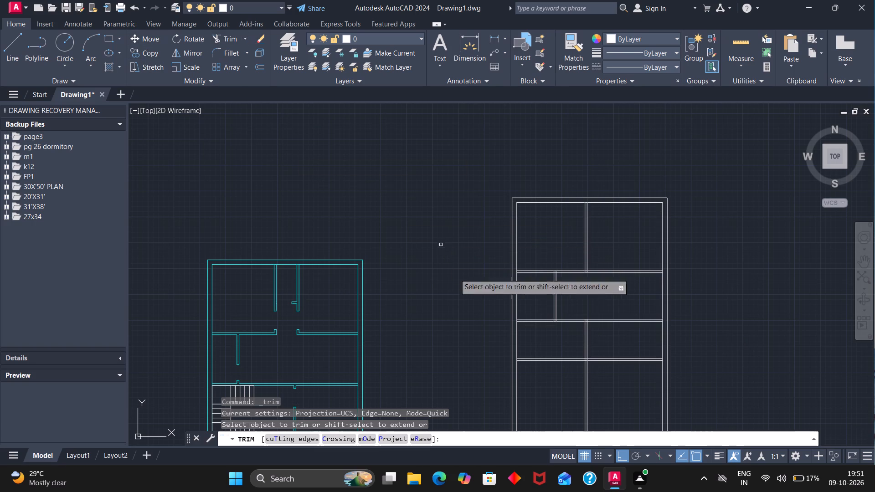
pyautogui.click(19, 51)
pyautogui.scroll(3, 605, 339)
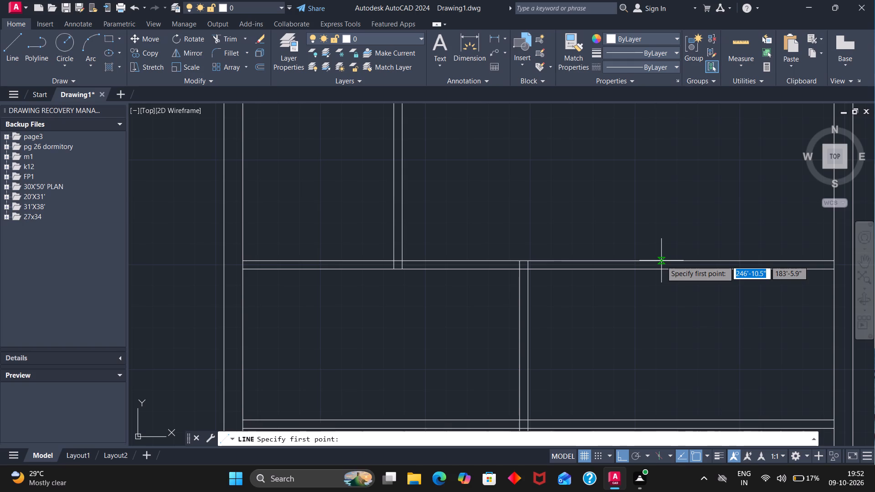
pyautogui.click(661, 261)
pyautogui.click(663, 268)
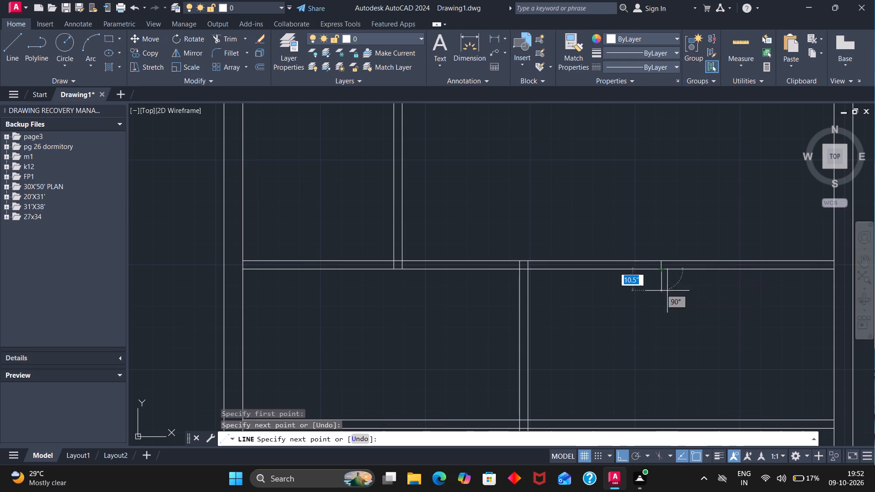
pyautogui.press('Escape')
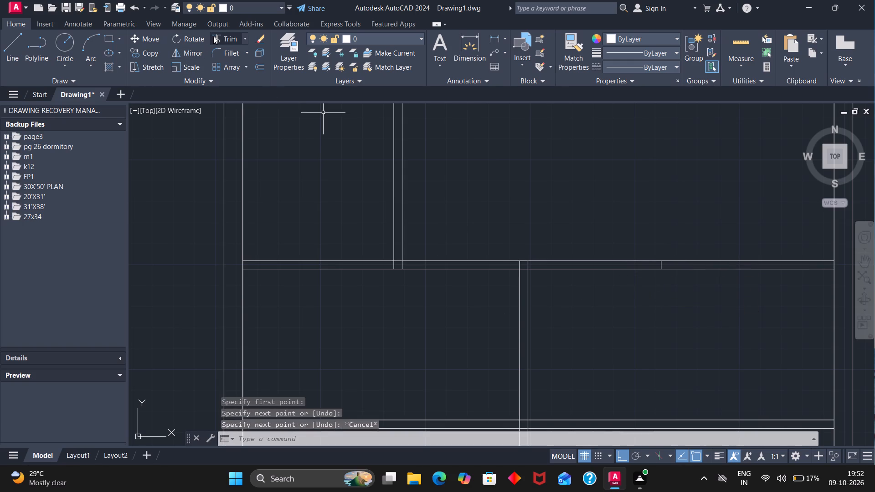
pyautogui.click(218, 36)
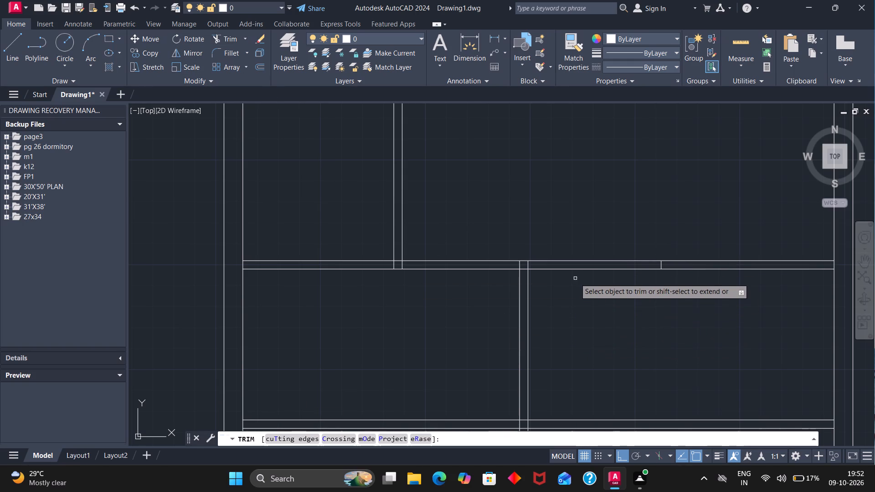
pyautogui.moveTo(577, 241); pyautogui.dragTo(594, 305)
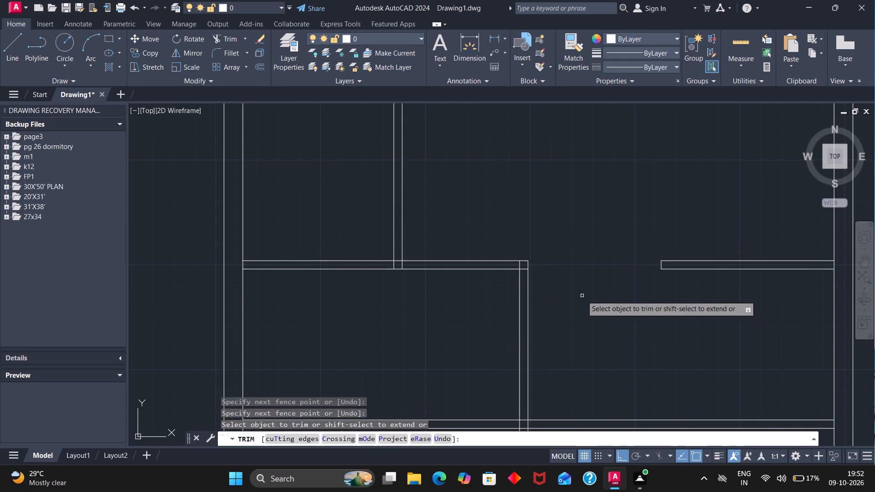
# Trim the overlapping lines where the central and 6' vertical partitions meet the second horizontal partition.
pyautogui.scroll(2, 536, 287)
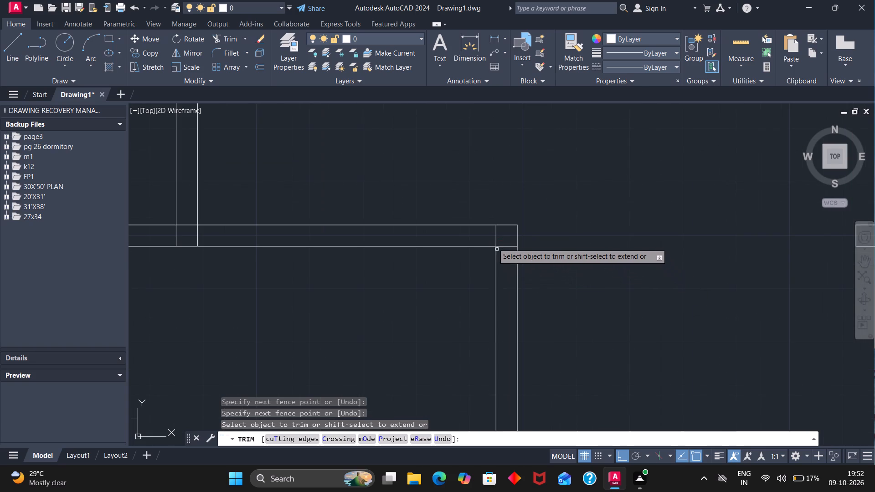
pyautogui.moveTo(490, 236); pyautogui.dragTo(510, 257)
pyautogui.scroll(-3, 510, 256)
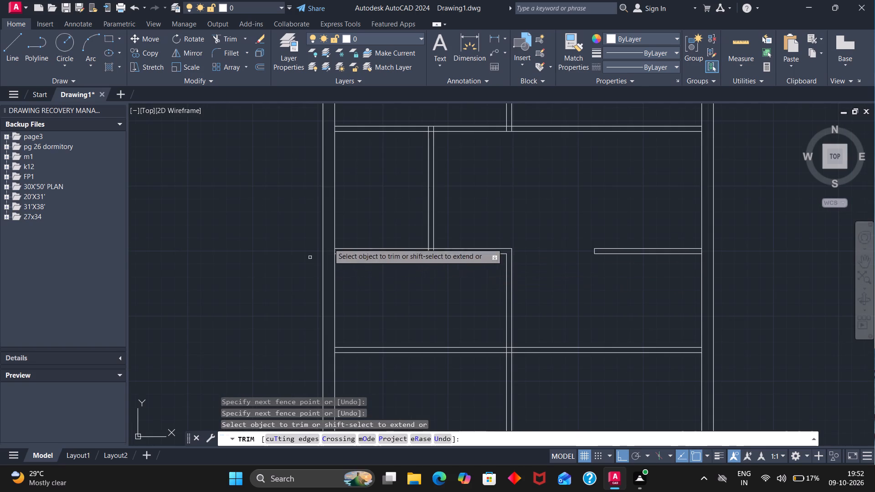
pyautogui.scroll(3, 414, 249)
pyautogui.moveTo(447, 258); pyautogui.dragTo(494, 260)
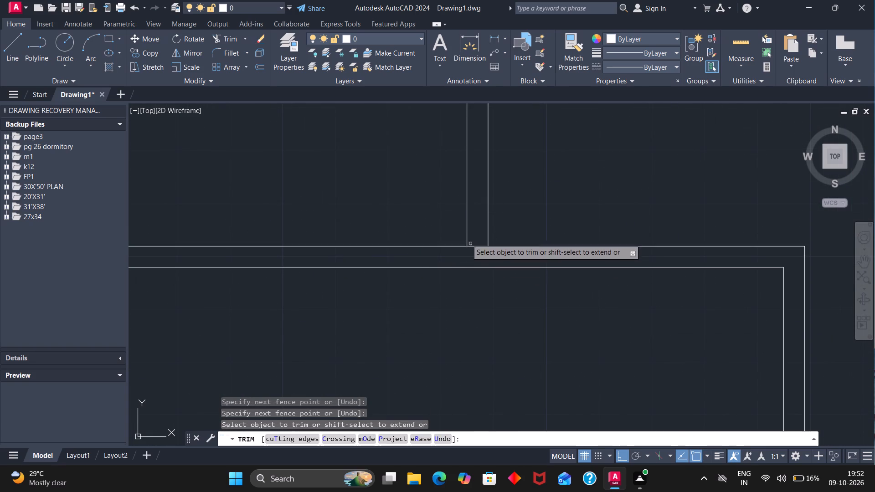
pyautogui.moveTo(480, 236); pyautogui.dragTo(480, 252)
pyautogui.scroll(-6, 480, 252)
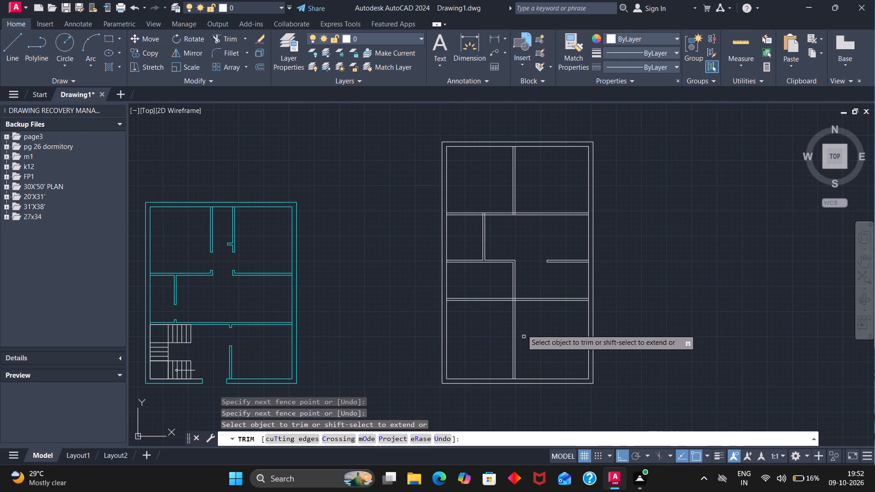
# Trim the overlapping lines where the central vertical partition crosses the third horizontal partition.
pyautogui.scroll(6, 513, 302)
pyautogui.moveTo(521, 255); pyautogui.dragTo(517, 279)
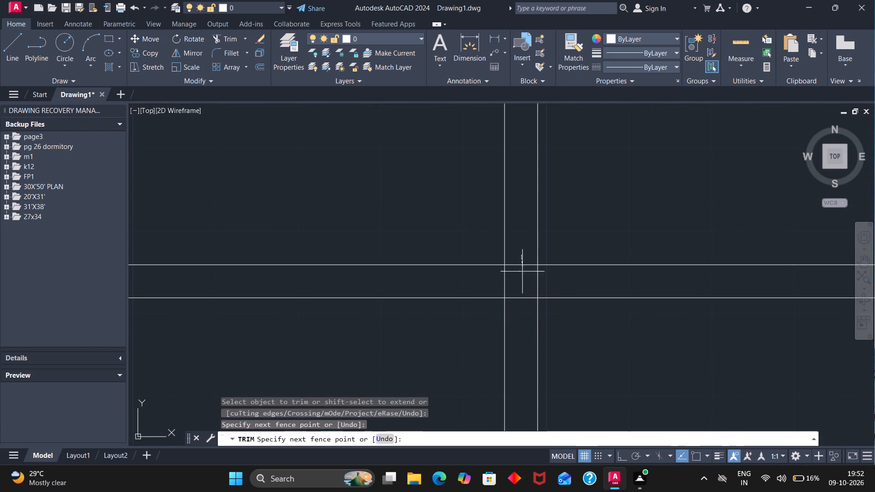
pyautogui.moveTo(517, 279); pyautogui.dragTo(556, 282)
pyautogui.moveTo(525, 287); pyautogui.dragTo(525, 292)
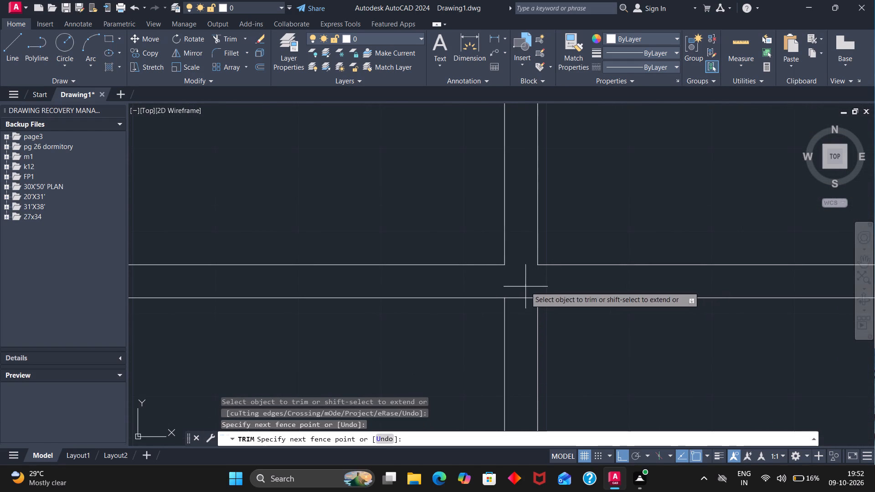
pyautogui.moveTo(525, 292); pyautogui.dragTo(526, 314)
# Draw a 3' by 3' rectangle starting where the first horizontal partition's lower line meets the right exterior wall's inner face.
pyautogui.scroll(-6, 526, 313)
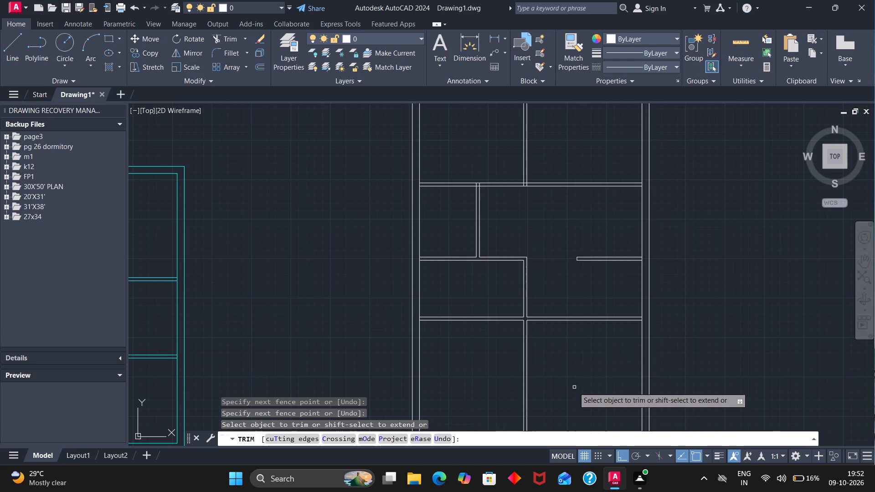
pyautogui.scroll(-3, 573, 387)
pyautogui.scroll(3, 576, 406)
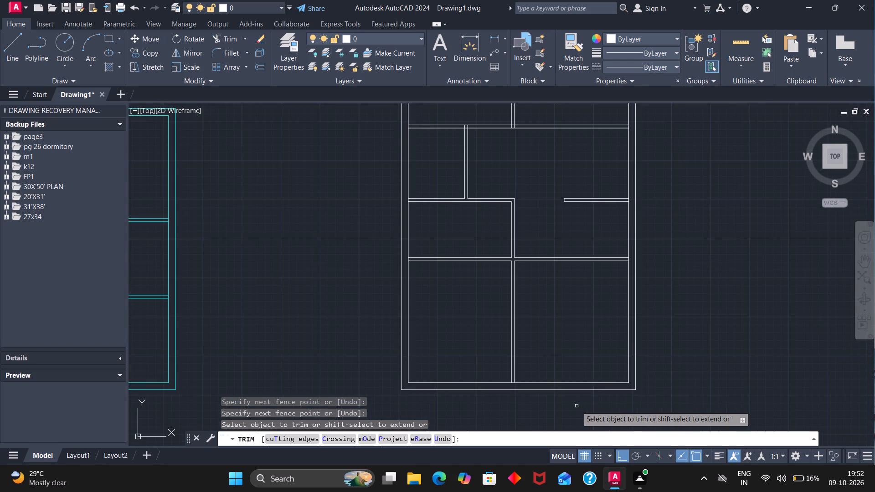
pyautogui.scroll(1, 576, 406)
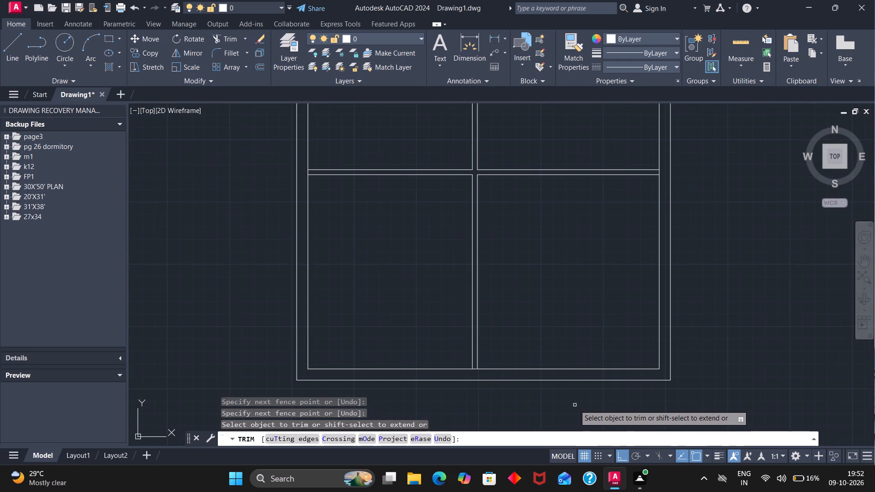
pyautogui.scroll(-3, 573, 403)
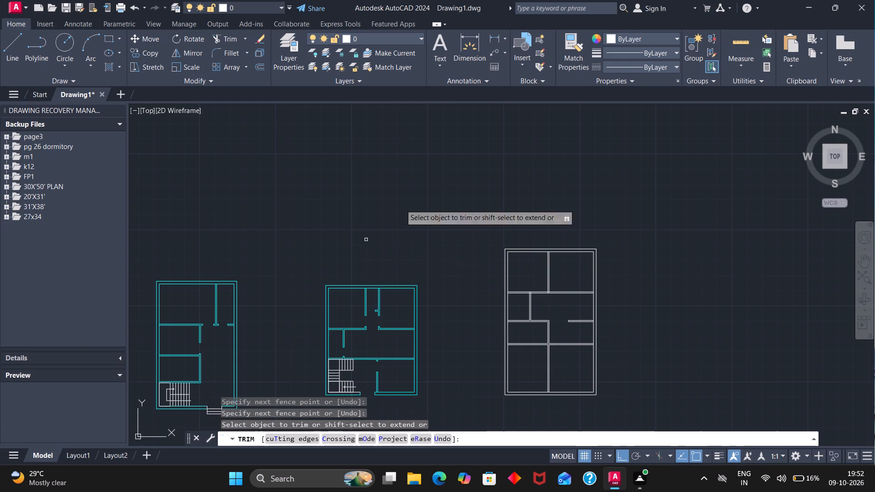
pyautogui.click(112, 36)
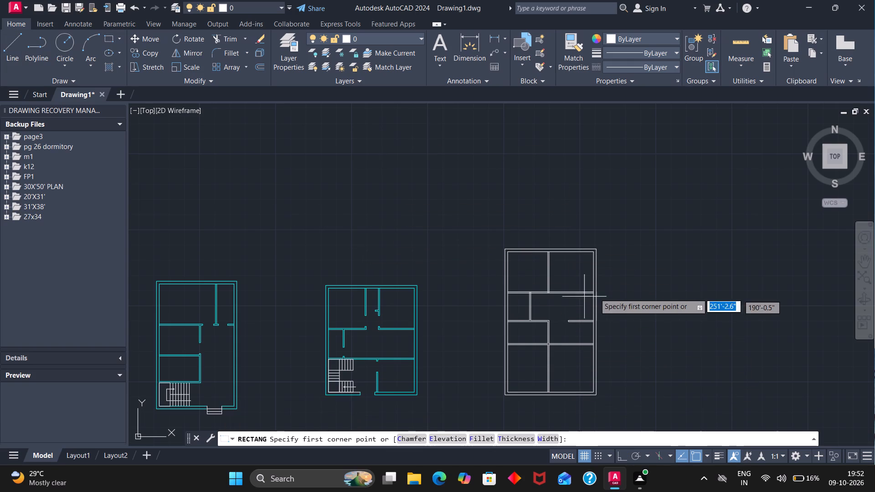
pyautogui.scroll(4, 586, 294)
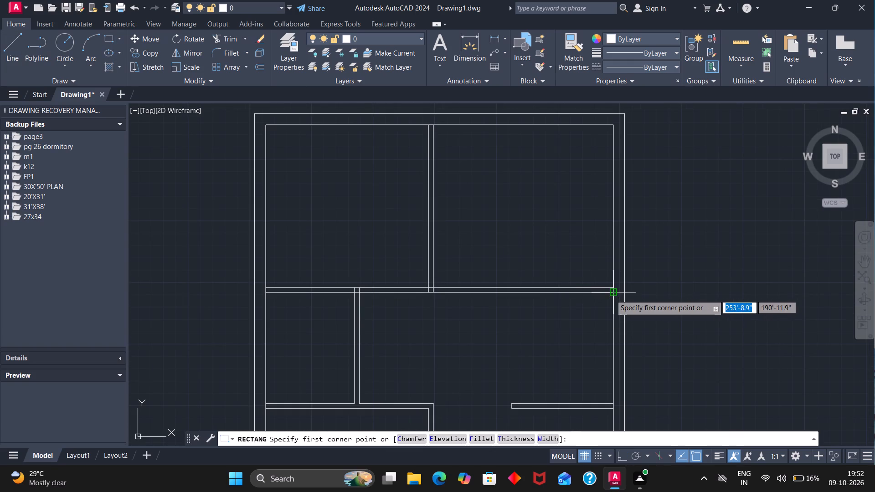
pyautogui.click(611, 295)
pyautogui.press('3')
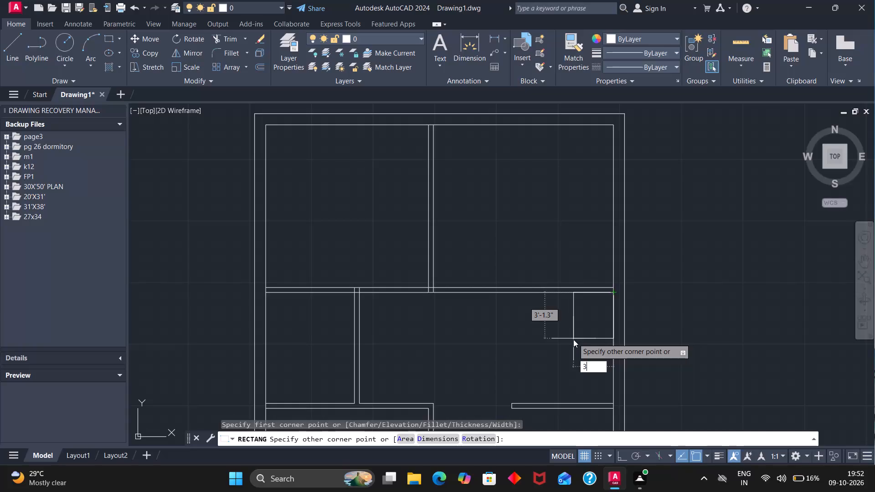
pyautogui.press("'")
pyautogui.press(',')
pyautogui.press('3')
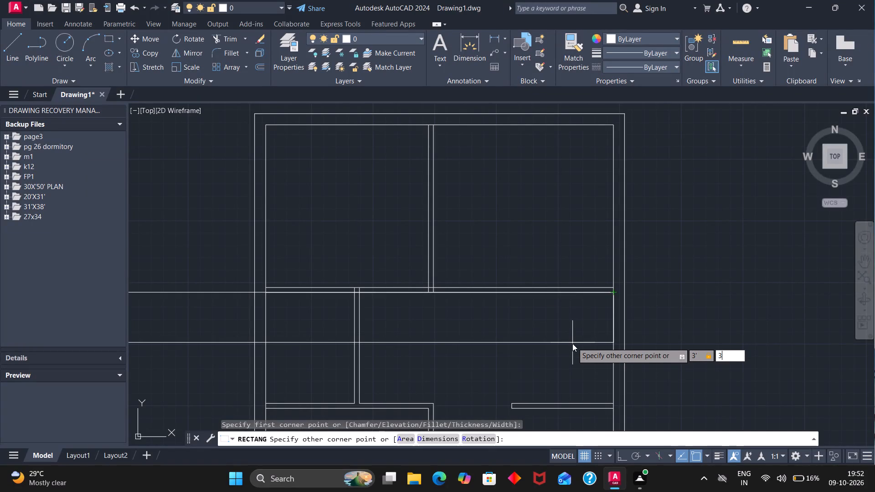
pyautogui.press("'")
pyautogui.press('Return')
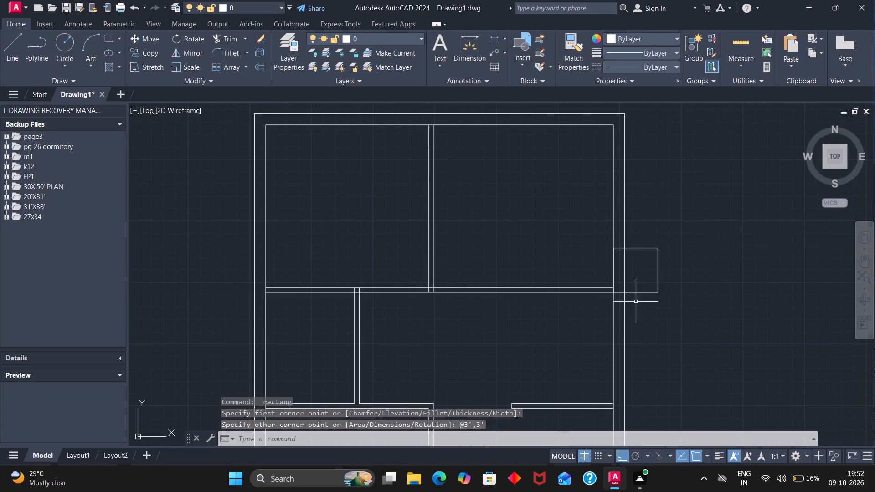
# Move the 3' square by its upper-right corner to the junction of the first horizontal partition's lower line and the right wall's inner face.
pyautogui.click(641, 295)
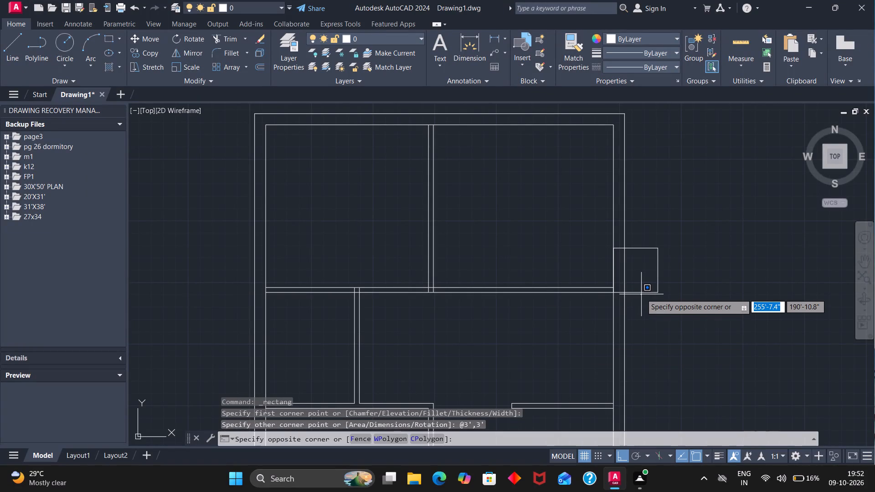
pyautogui.click(641, 292)
pyautogui.click(642, 292)
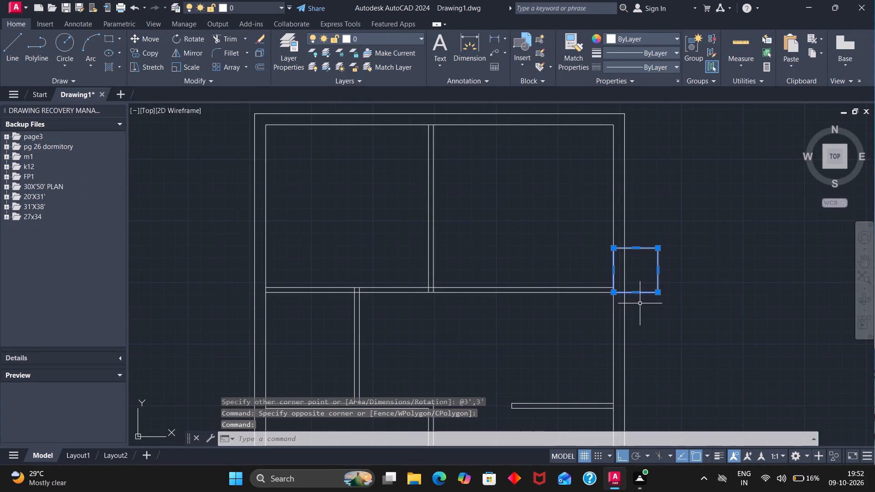
pyautogui.press('m')
pyautogui.press('Return')
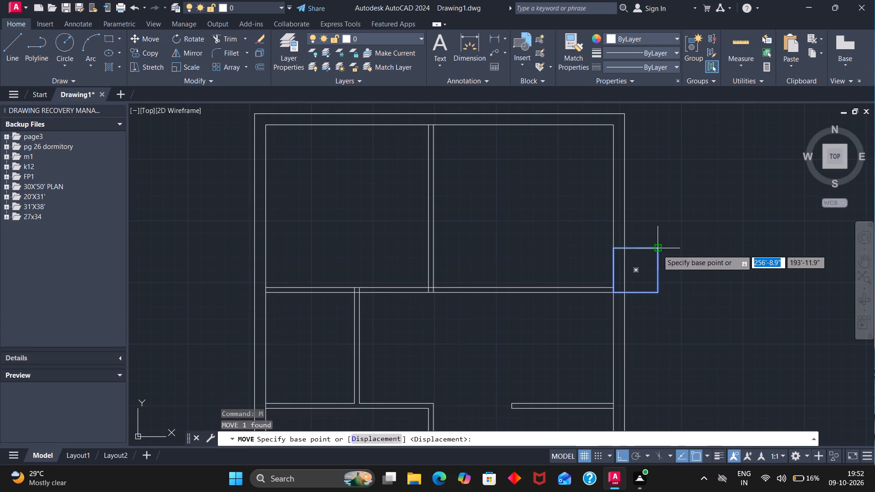
pyautogui.click(658, 250)
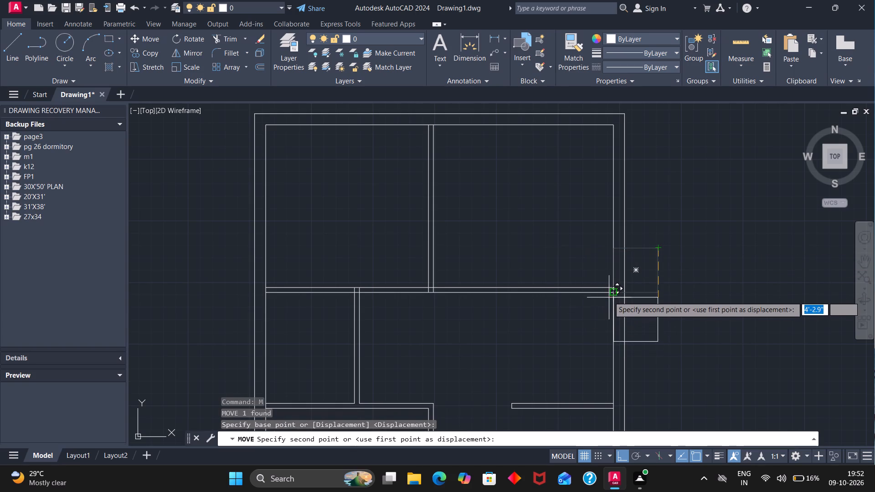
pyautogui.click(609, 295)
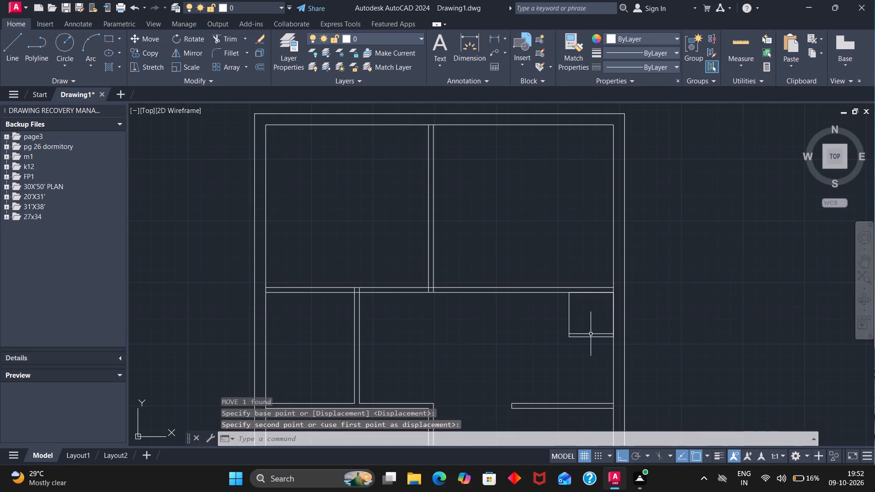
# Copy the 3' square down along the right wall so its lower-right corner sits on the second horizontal partition's upper line.
pyautogui.click(589, 338)
pyautogui.write('co')
pyautogui.press('Return')
pyautogui.click(613, 340)
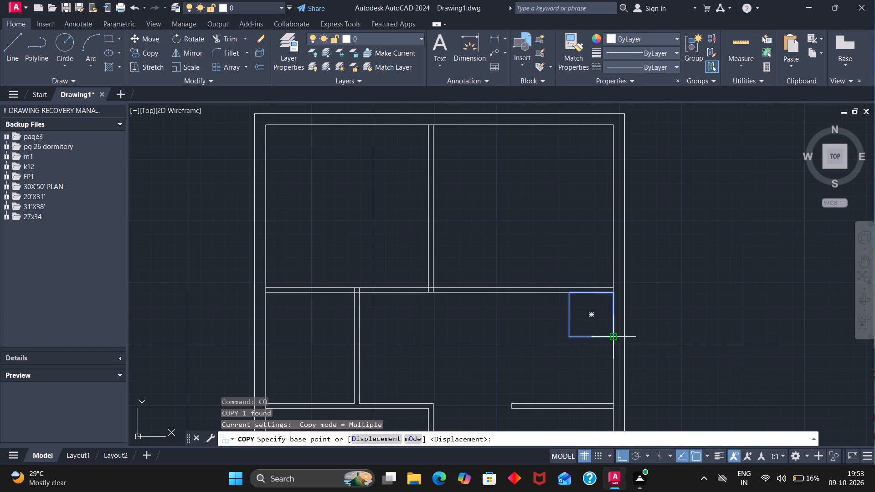
pyautogui.click(611, 403)
pyautogui.press('Escape')
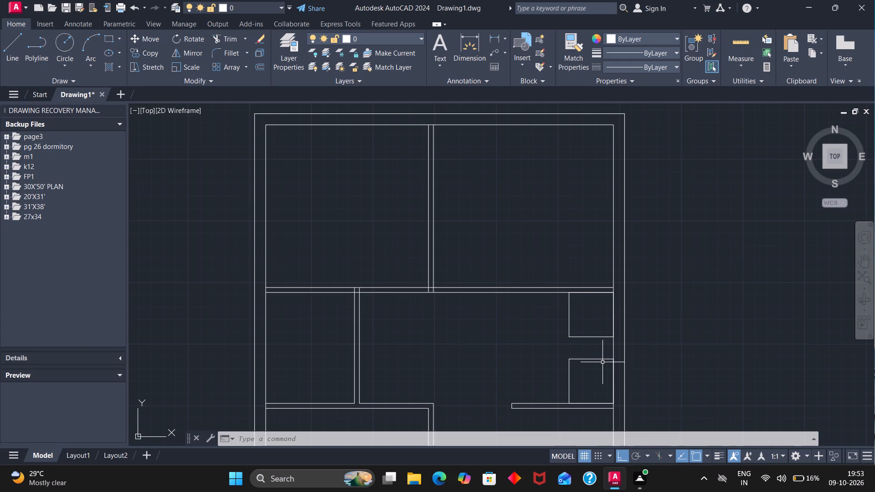
# Explode both 3' squares beside the right wall into separate lines.
pyautogui.click(593, 338)
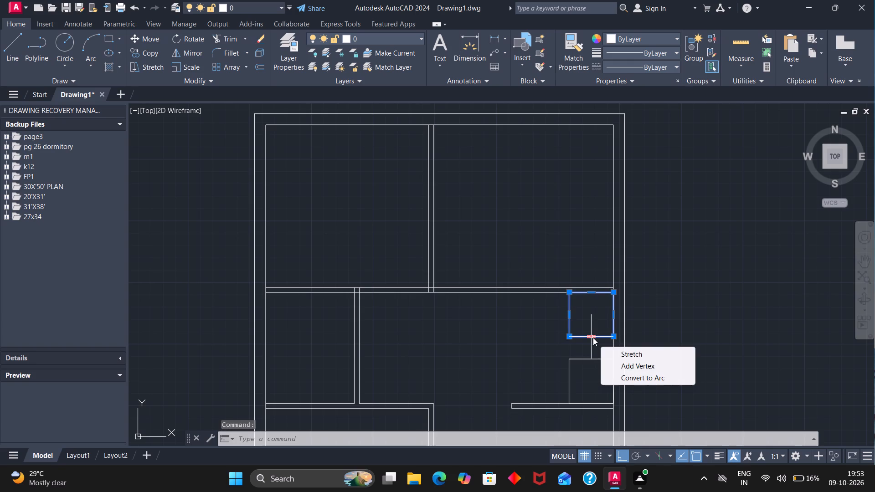
pyautogui.press('x')
pyautogui.press('Return')
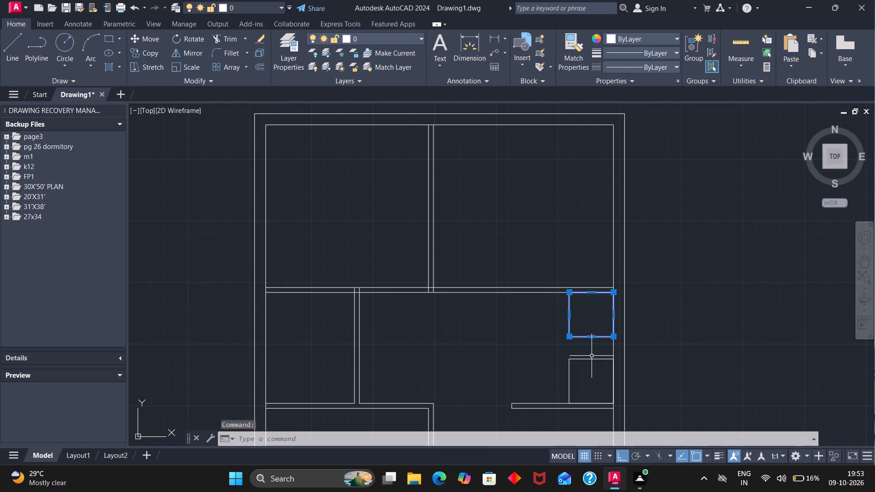
pyautogui.press('x')
pyautogui.press('Return')
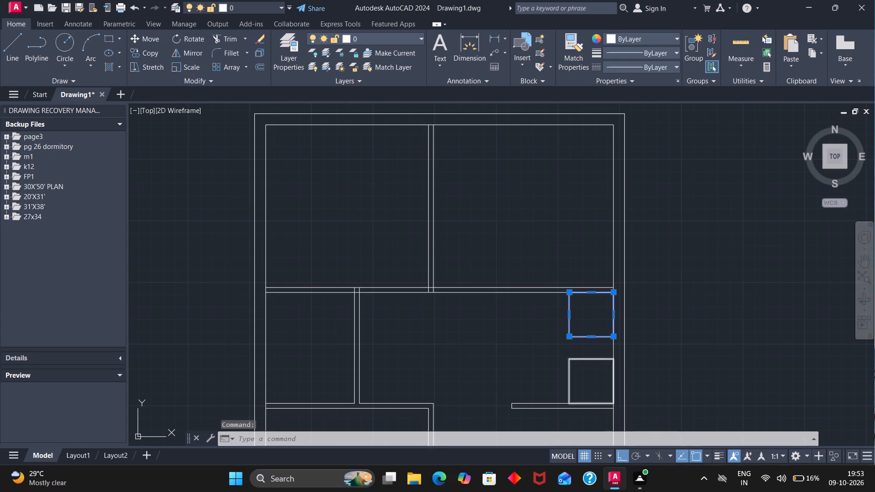
pyautogui.click(590, 359)
pyautogui.press('x')
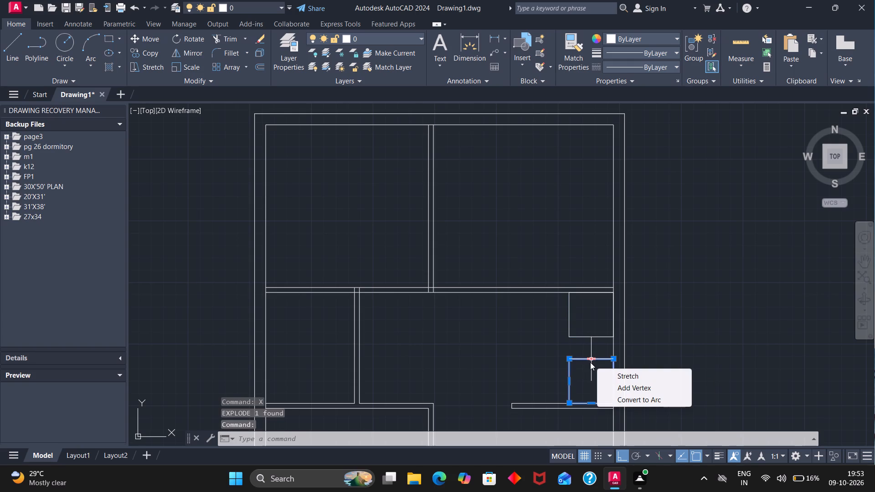
pyautogui.press('Return')
pyautogui.press('Return')
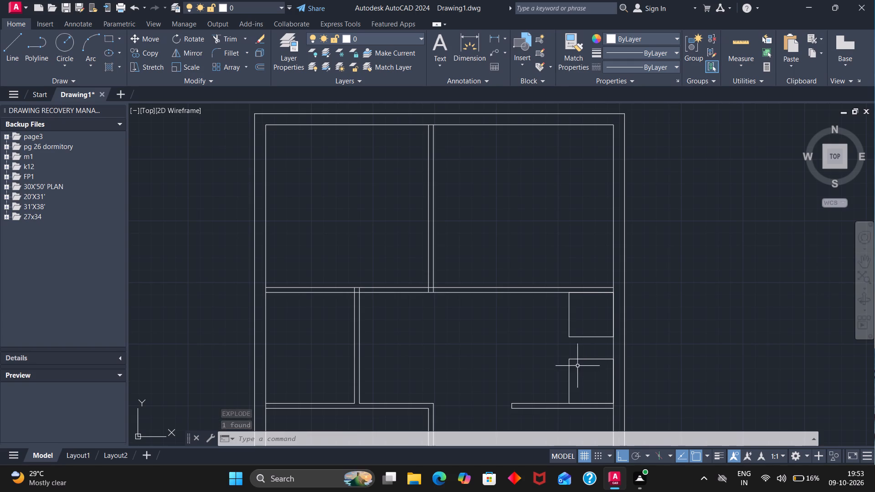
# Create a rectangular array of the upper square's left edge line, with the row count set to 1.
pyautogui.click(248, 70)
pyautogui.click(266, 87)
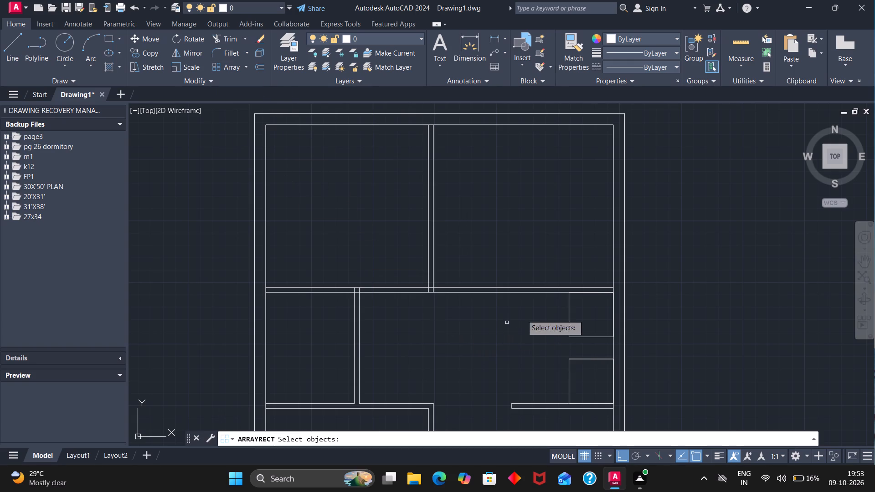
pyautogui.click(568, 320)
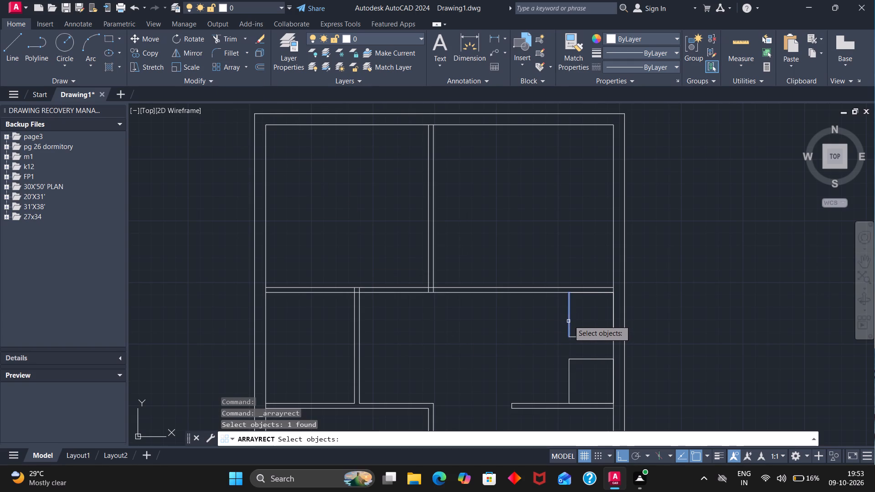
pyautogui.press('Return')
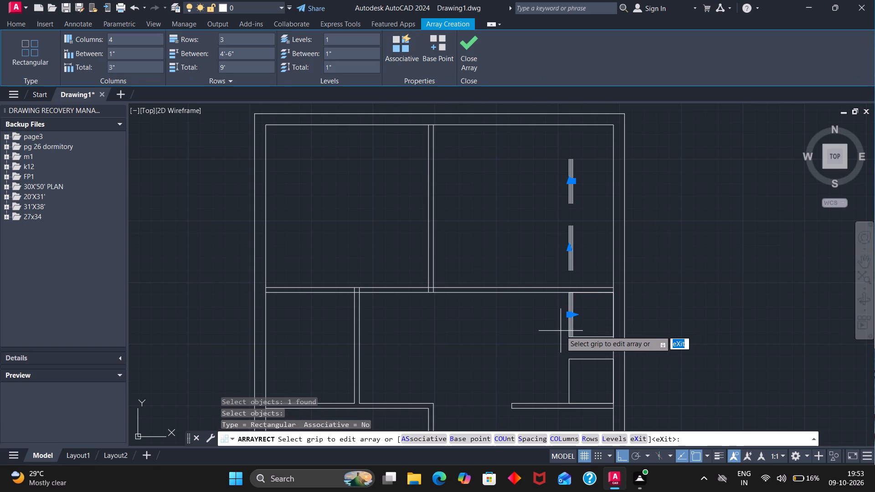
pyautogui.click(228, 41)
pyautogui.press('BackSpace')
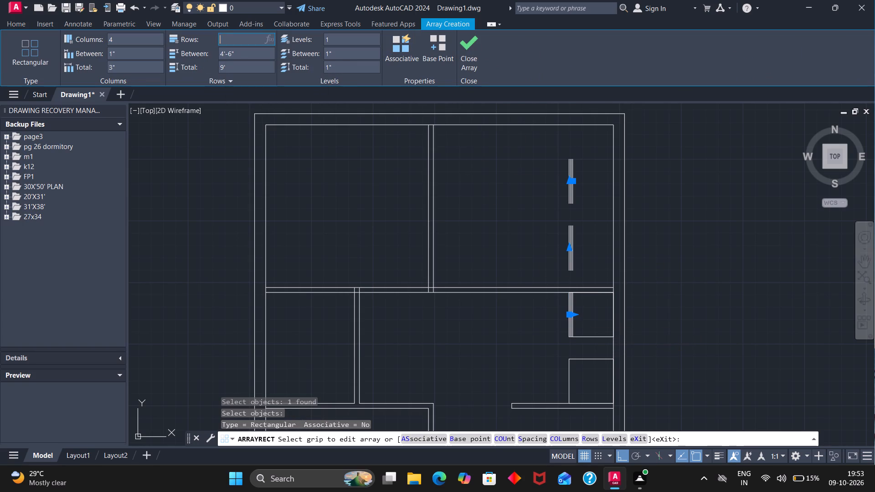
pyautogui.press('1')
pyautogui.press('Return')
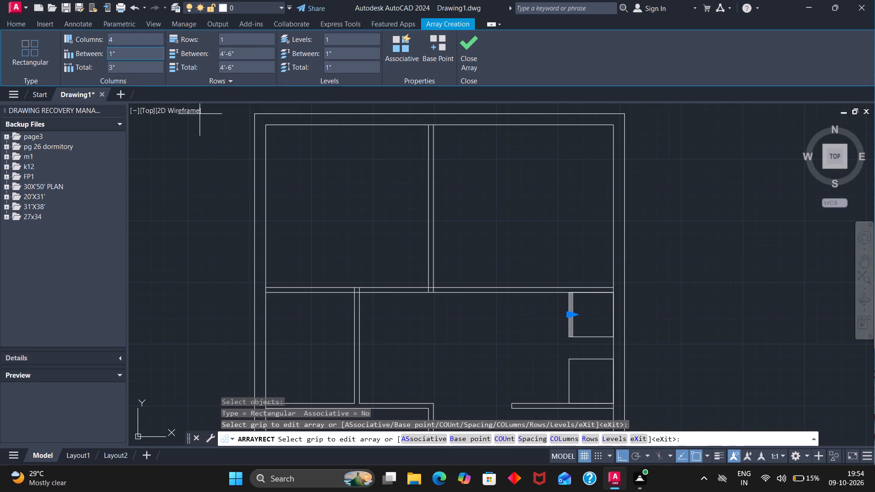
# Set the array's row spacing to 9", then its total row distance to 7".
pyautogui.click(241, 55)
pyautogui.press('BackSpace')
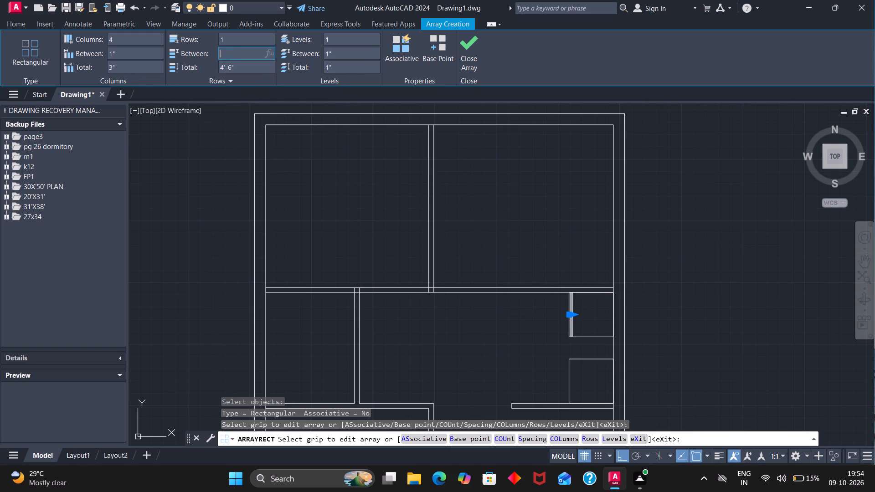
pyautogui.press('9')
pyautogui.press('Return')
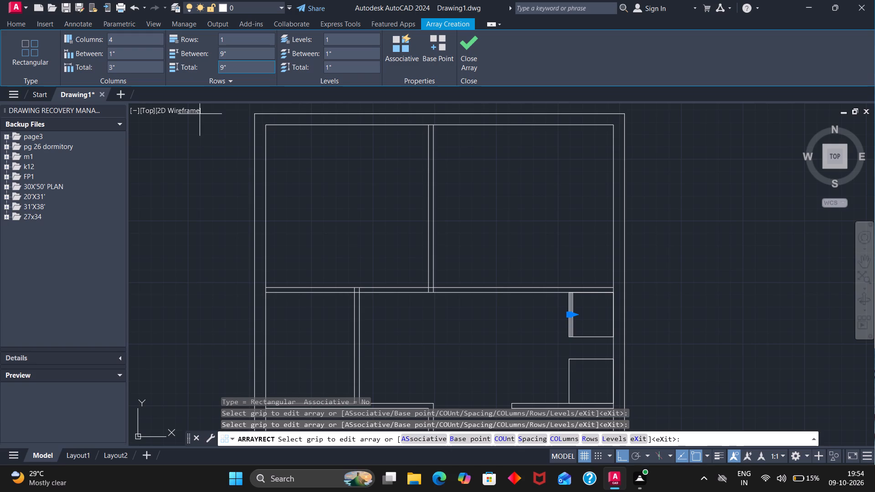
pyautogui.click(234, 66)
pyautogui.press('BackSpace')
pyautogui.press('7')
pyautogui.press('Return')
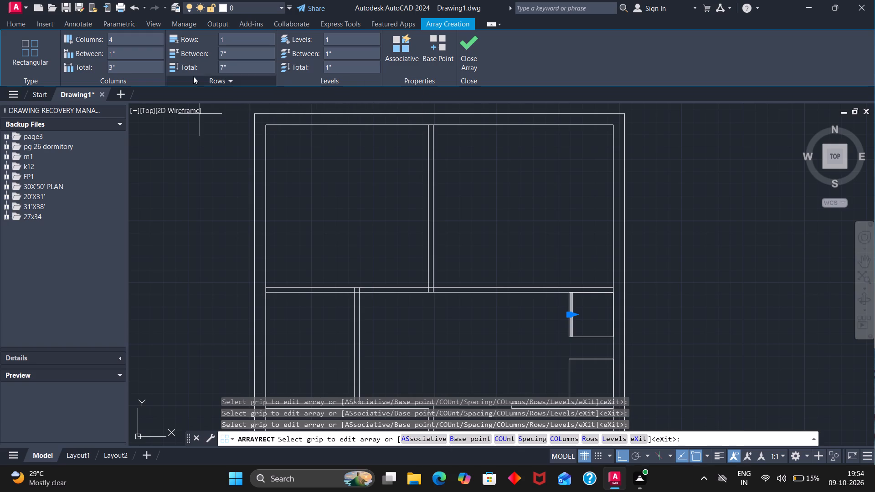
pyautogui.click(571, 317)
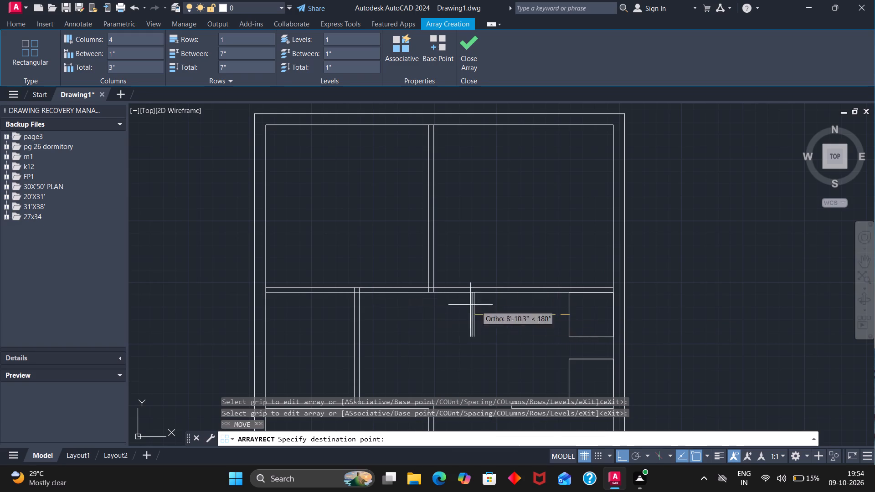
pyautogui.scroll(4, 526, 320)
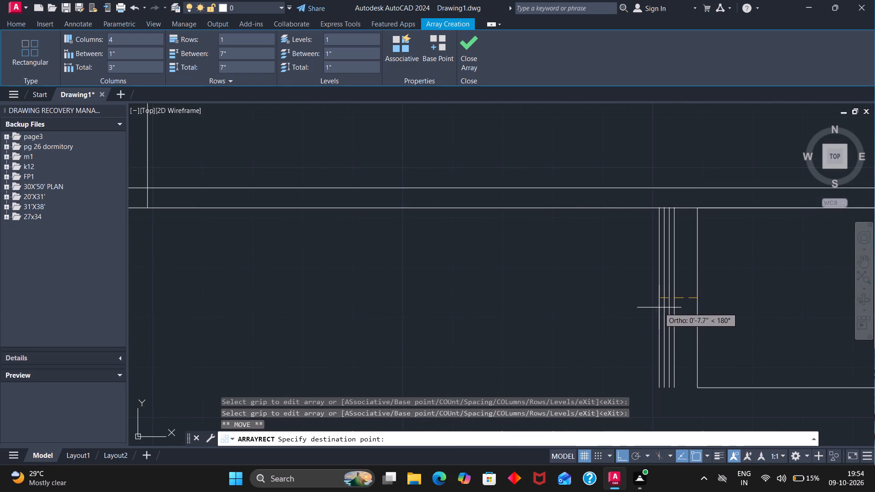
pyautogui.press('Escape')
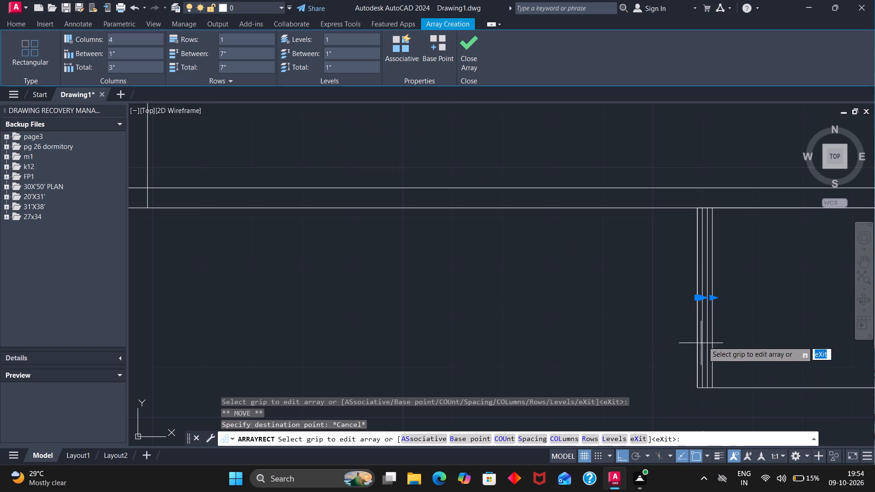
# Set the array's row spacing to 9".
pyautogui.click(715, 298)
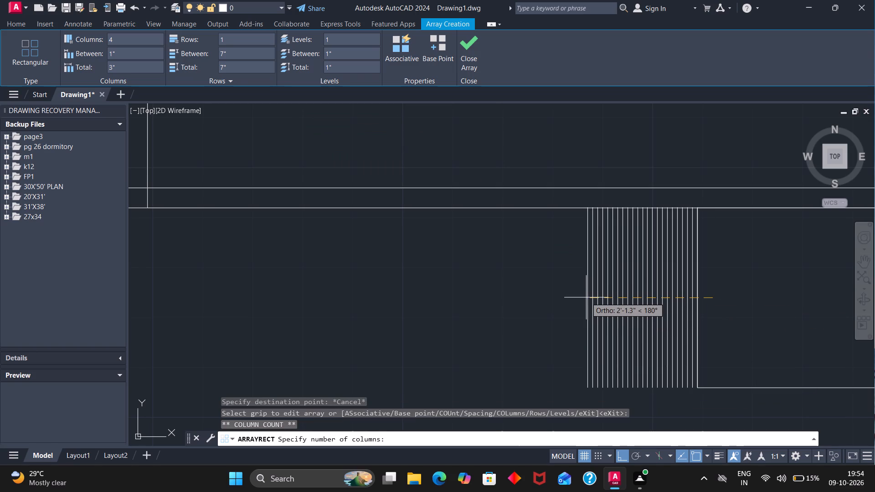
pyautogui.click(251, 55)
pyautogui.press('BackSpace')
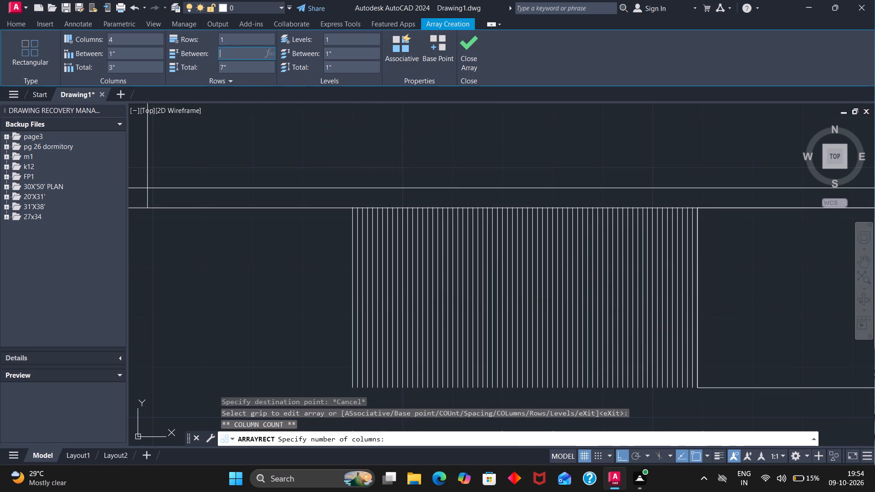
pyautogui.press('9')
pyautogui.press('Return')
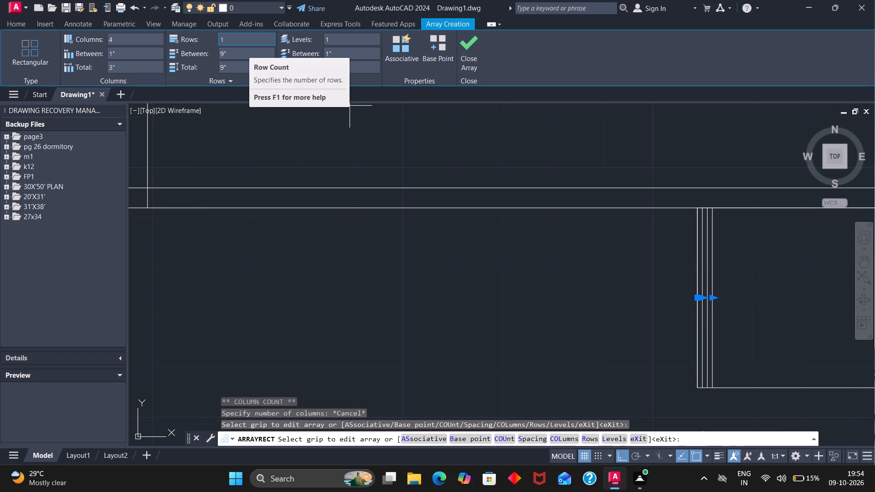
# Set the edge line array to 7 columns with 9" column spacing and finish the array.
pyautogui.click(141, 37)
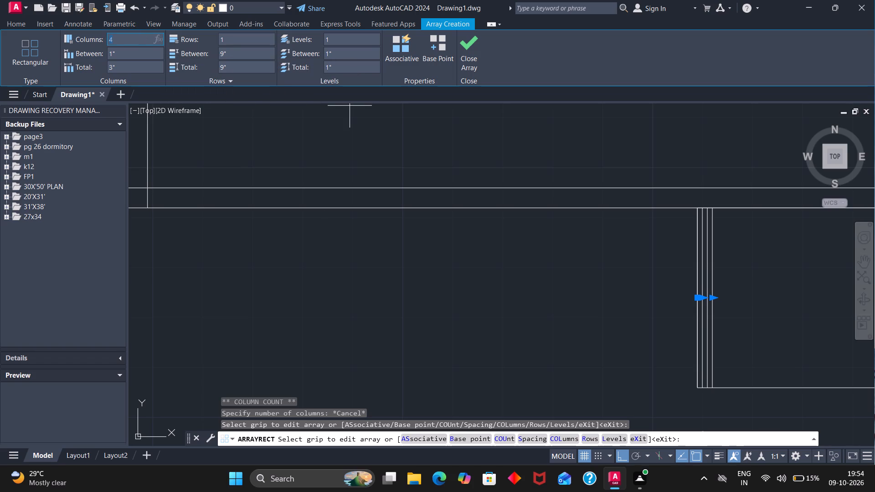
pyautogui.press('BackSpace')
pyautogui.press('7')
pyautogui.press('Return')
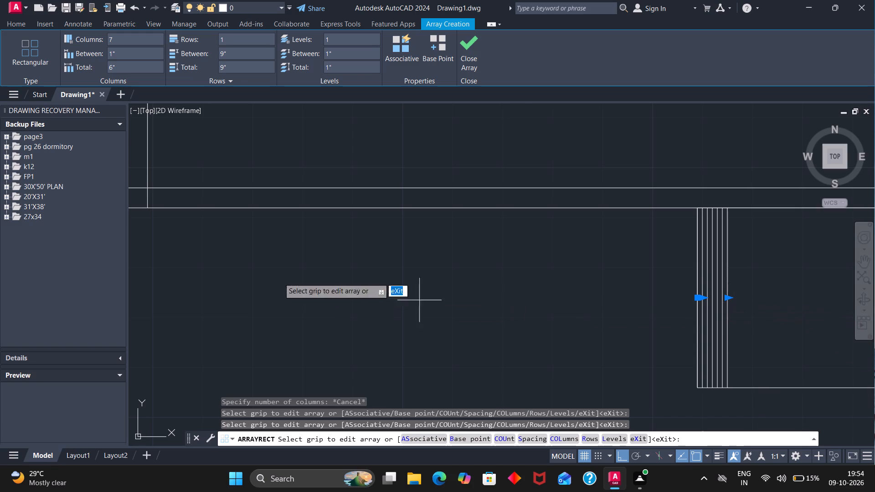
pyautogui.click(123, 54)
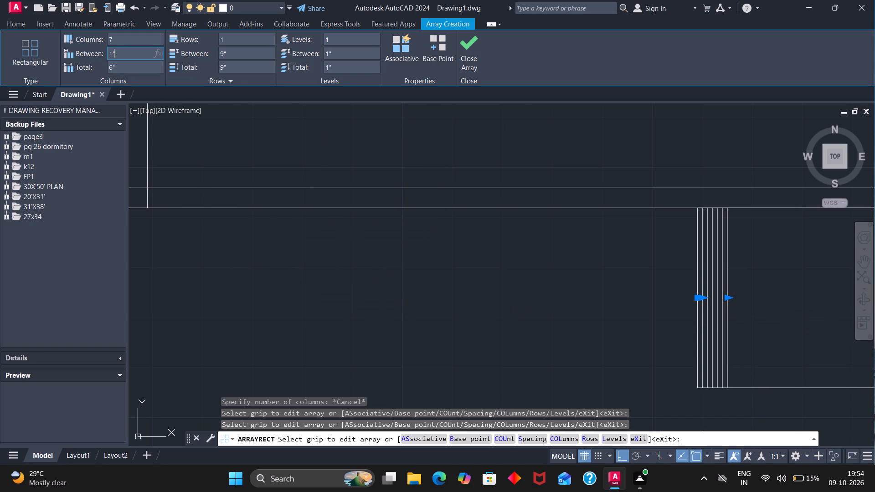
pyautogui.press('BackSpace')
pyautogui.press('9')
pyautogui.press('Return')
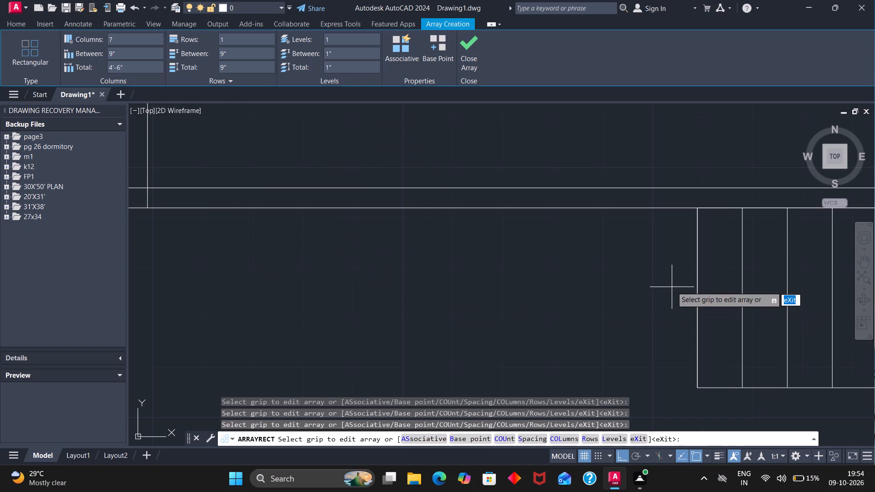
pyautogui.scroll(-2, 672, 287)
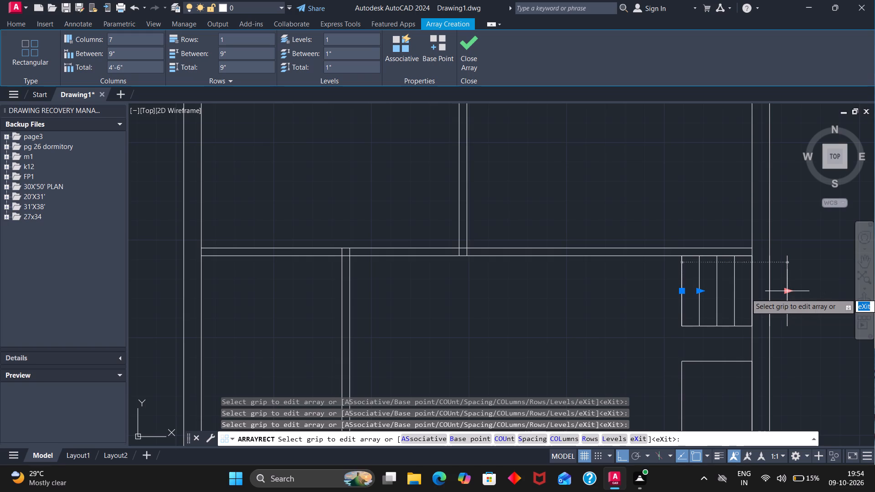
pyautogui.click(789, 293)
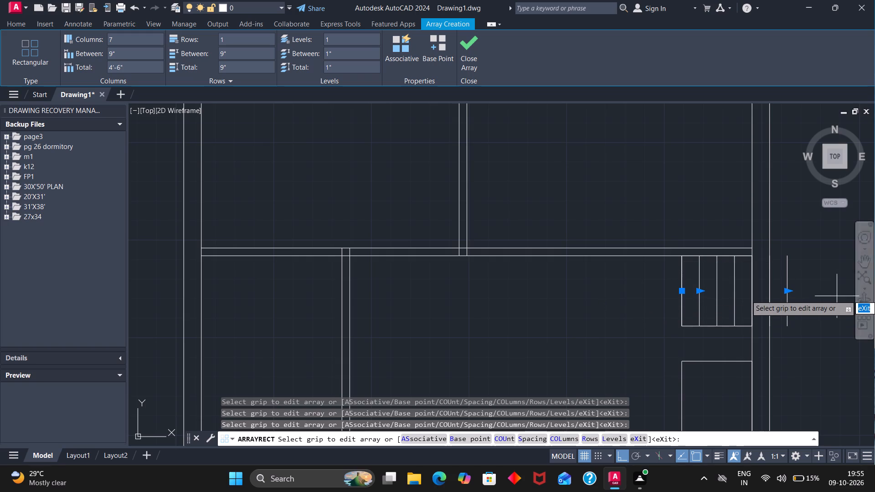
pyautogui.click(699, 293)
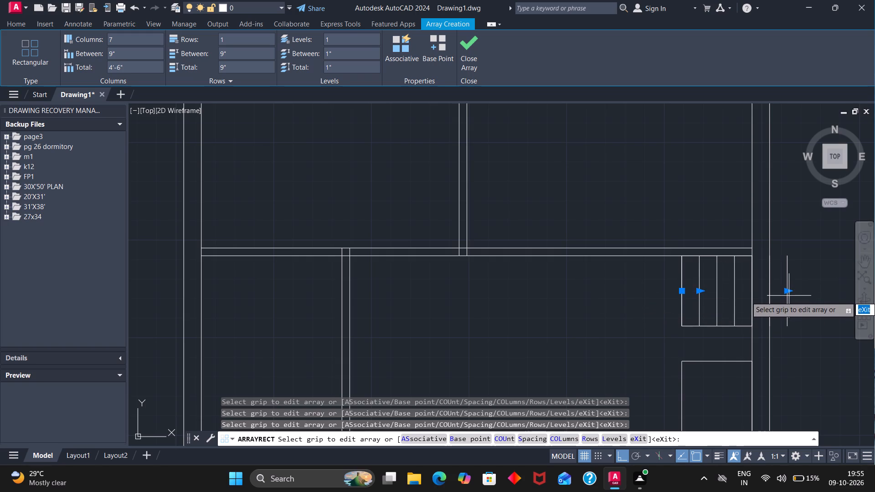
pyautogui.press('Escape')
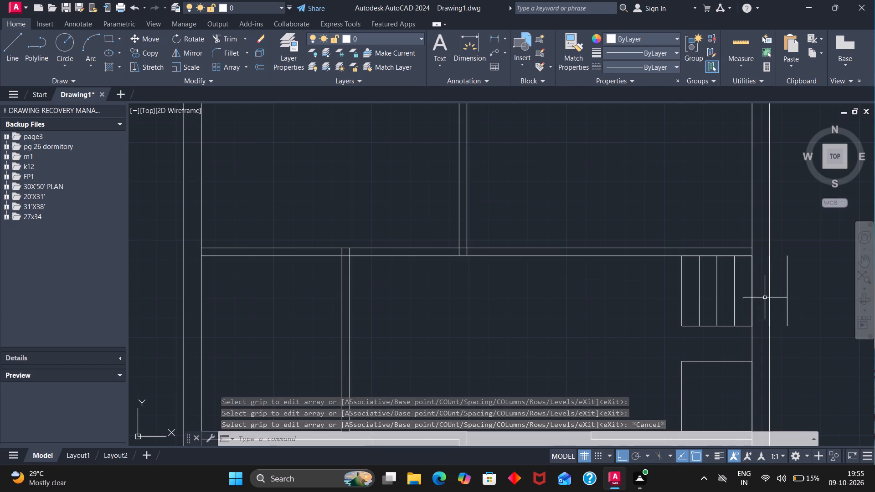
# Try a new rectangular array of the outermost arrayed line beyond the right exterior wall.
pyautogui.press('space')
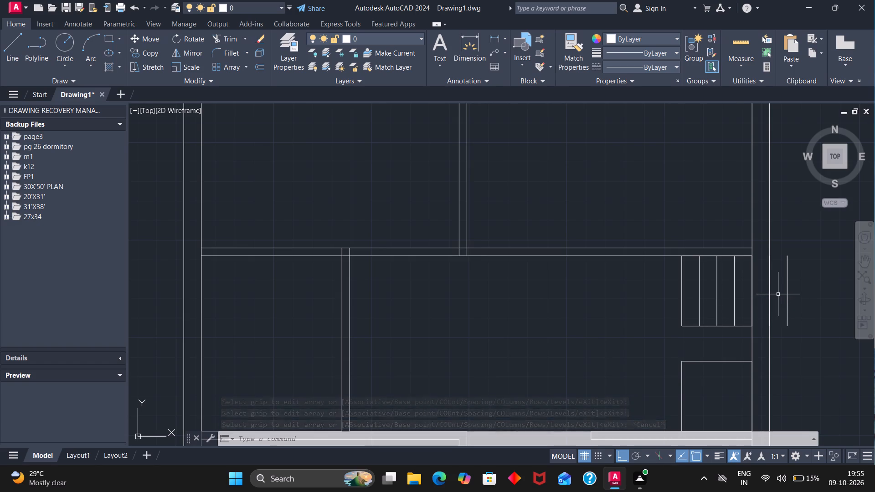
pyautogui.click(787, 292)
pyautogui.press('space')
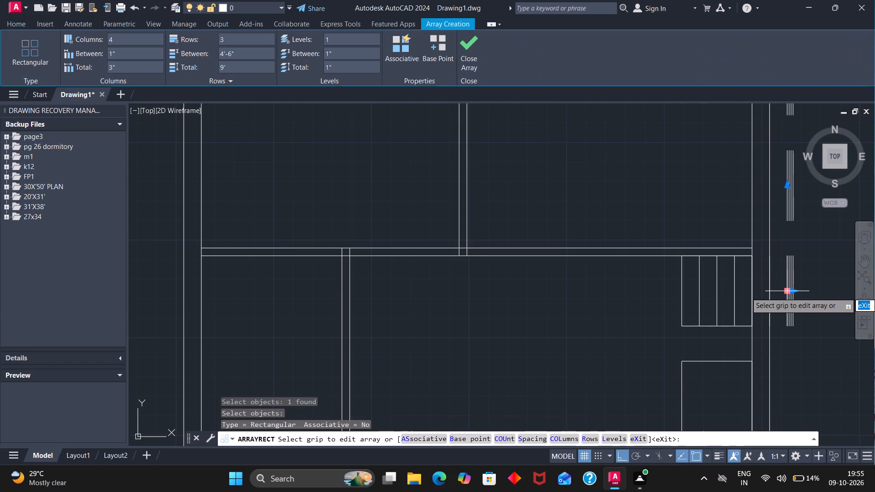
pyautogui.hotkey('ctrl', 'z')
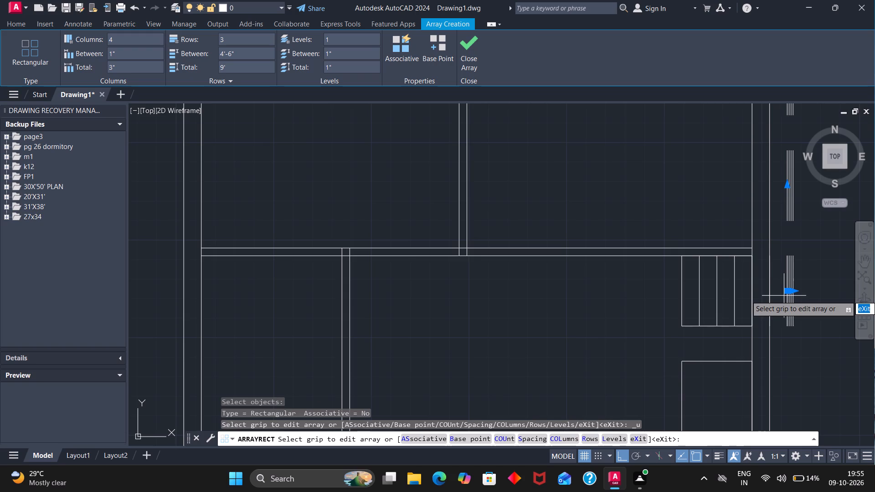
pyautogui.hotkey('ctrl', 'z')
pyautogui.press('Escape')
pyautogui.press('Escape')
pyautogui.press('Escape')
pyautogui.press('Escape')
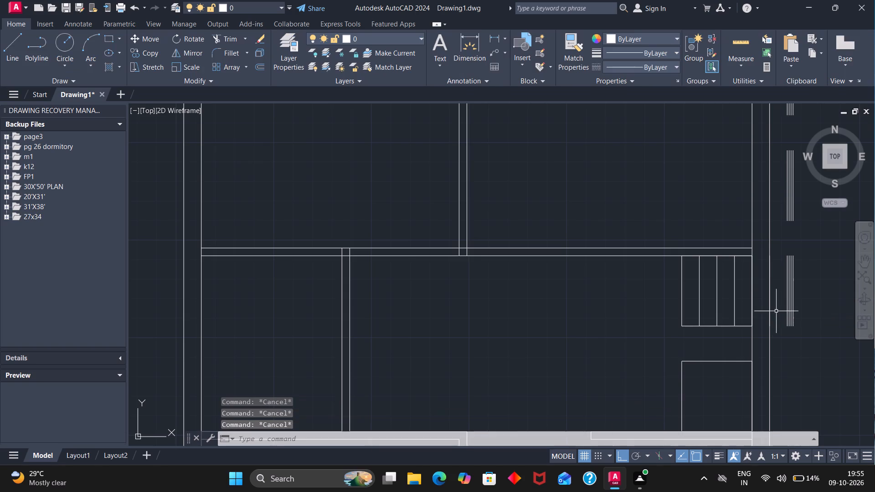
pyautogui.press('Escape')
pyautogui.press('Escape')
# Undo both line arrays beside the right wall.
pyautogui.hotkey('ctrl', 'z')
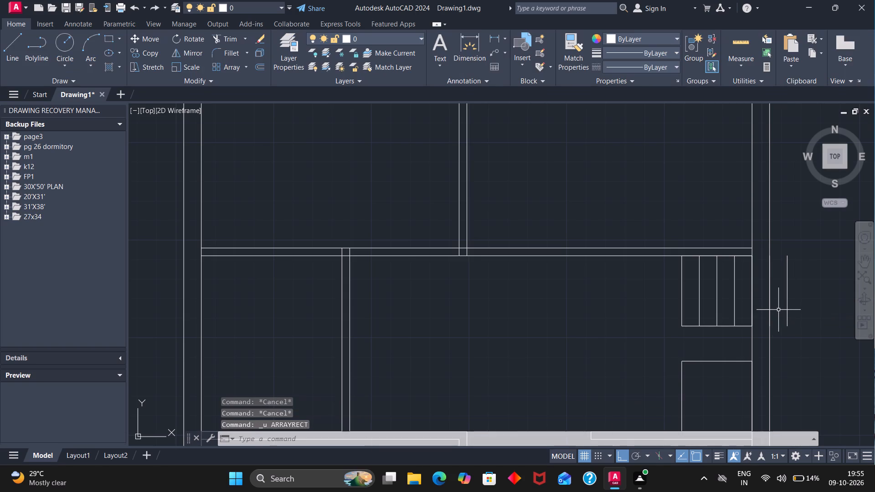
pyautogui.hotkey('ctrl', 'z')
# Select the left edge line of the upper 3' square beside the right wall.
pyautogui.click(570, 320)
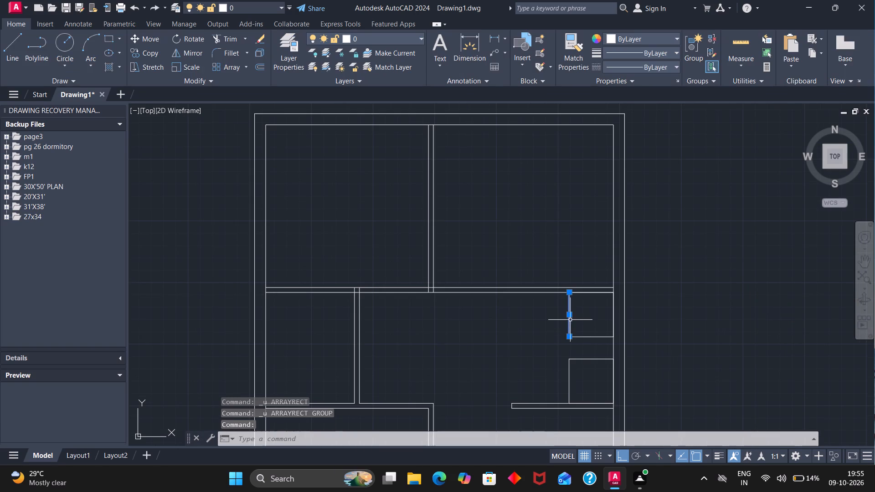
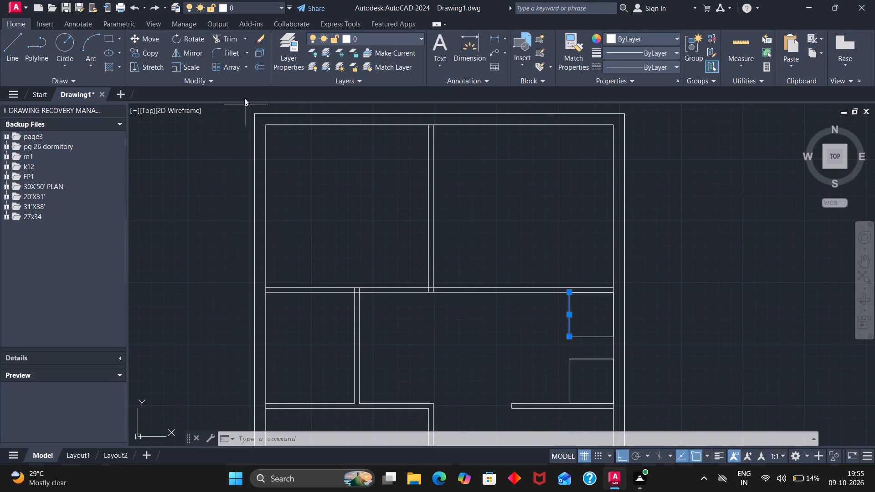
# Create a rectangular array of the selected square edge line with 1 row and 9" column spacing.
pyautogui.click(246, 68)
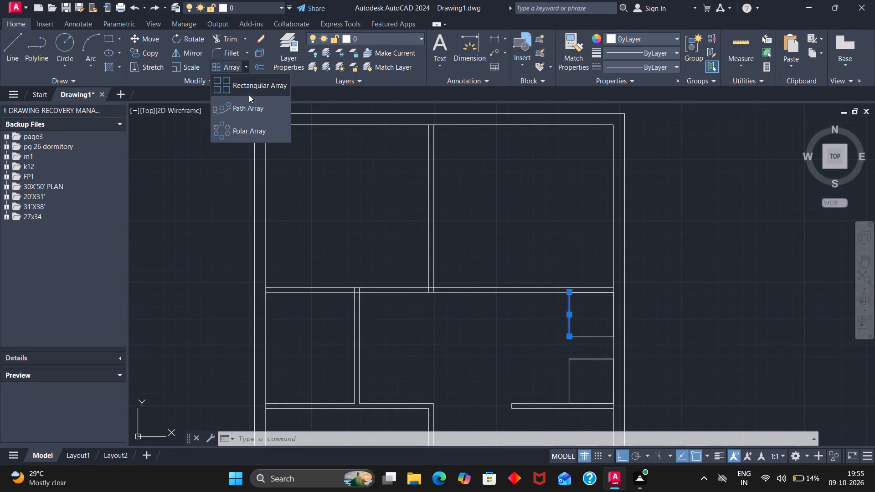
pyautogui.click(251, 89)
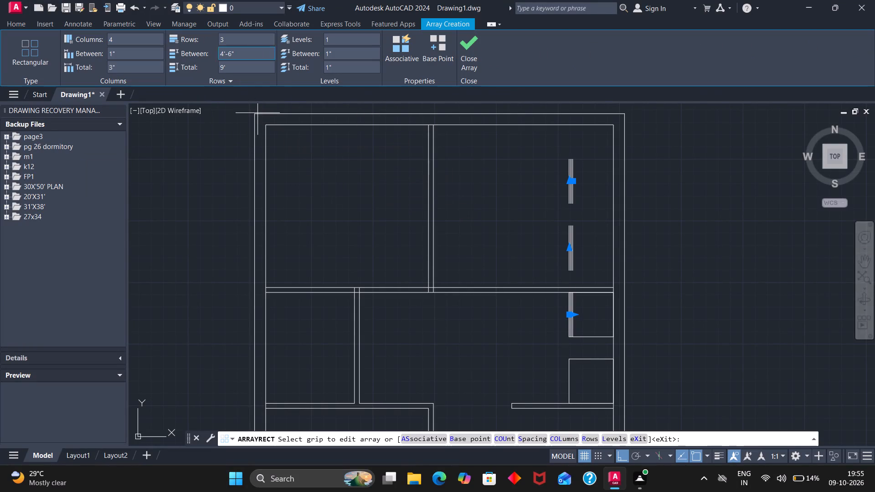
pyautogui.click(256, 41)
pyautogui.press('BackSpace')
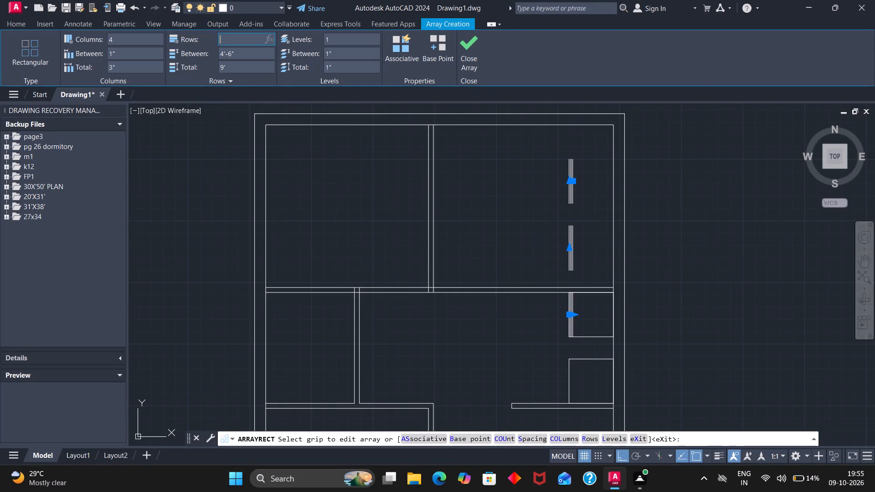
pyautogui.press('1')
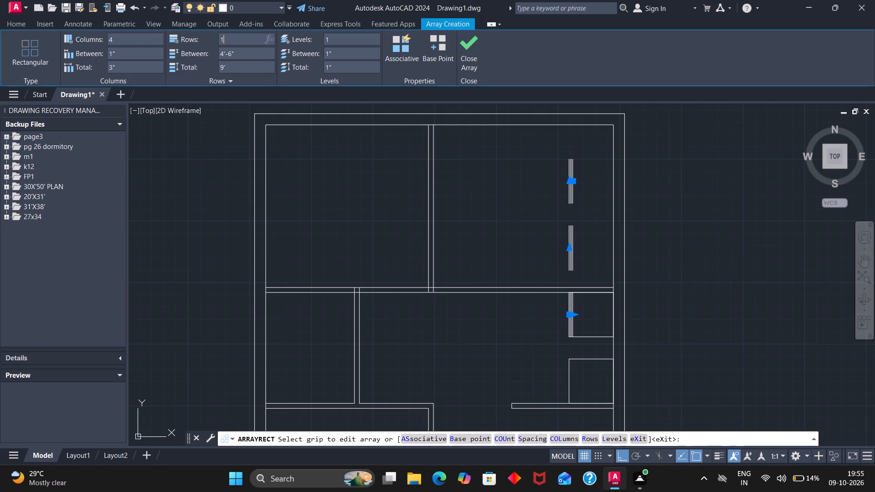
pyautogui.click(134, 42)
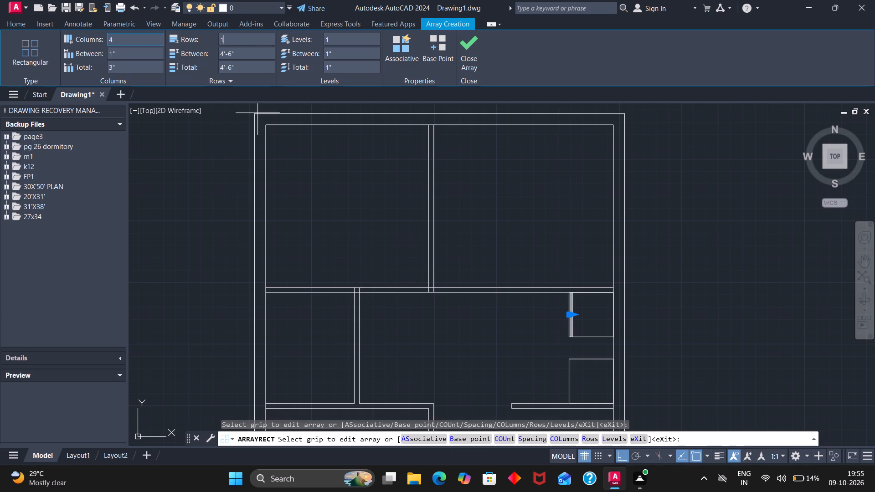
pyautogui.press('BackSpace')
pyautogui.press('7')
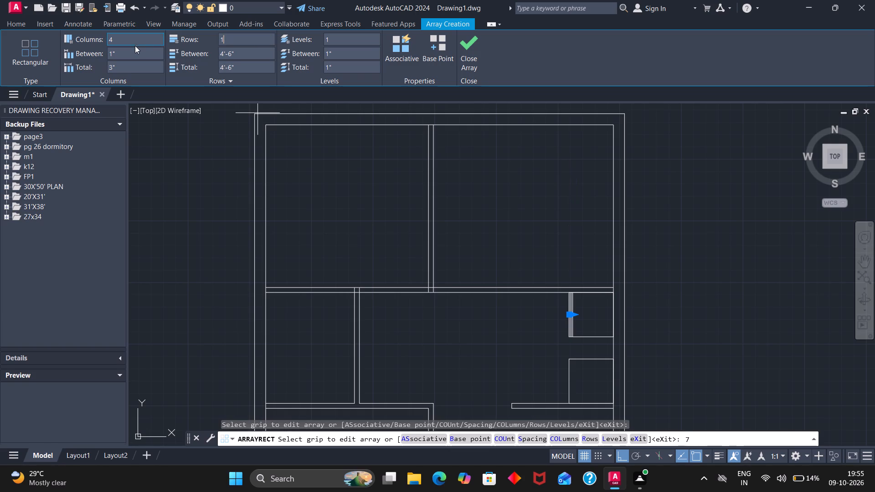
pyautogui.click(133, 52)
pyautogui.click(128, 56)
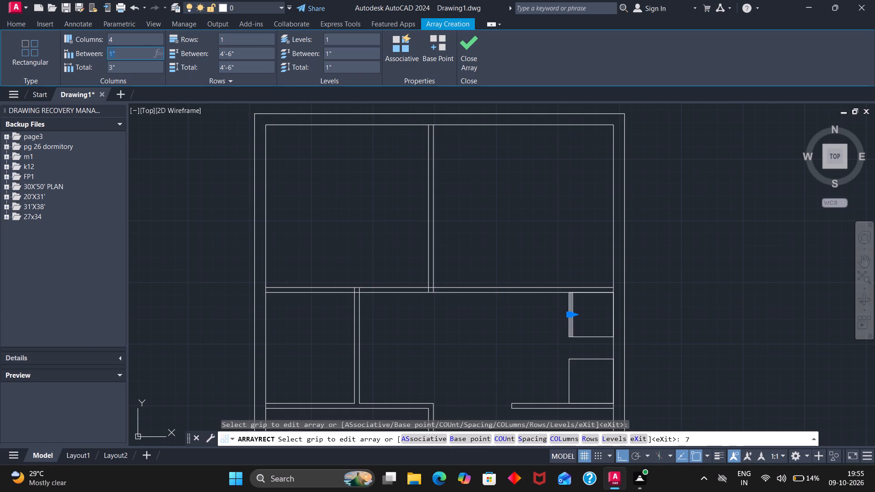
pyautogui.press('BackSpace')
pyautogui.press('9')
pyautogui.press('Return')
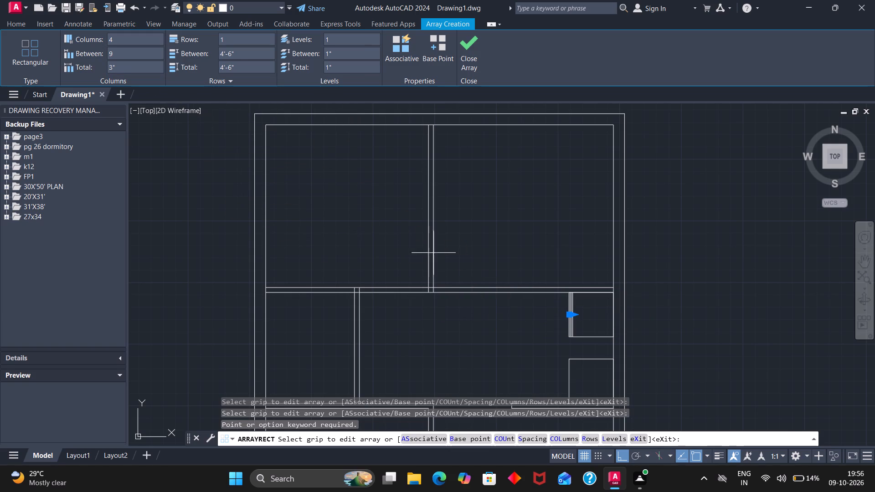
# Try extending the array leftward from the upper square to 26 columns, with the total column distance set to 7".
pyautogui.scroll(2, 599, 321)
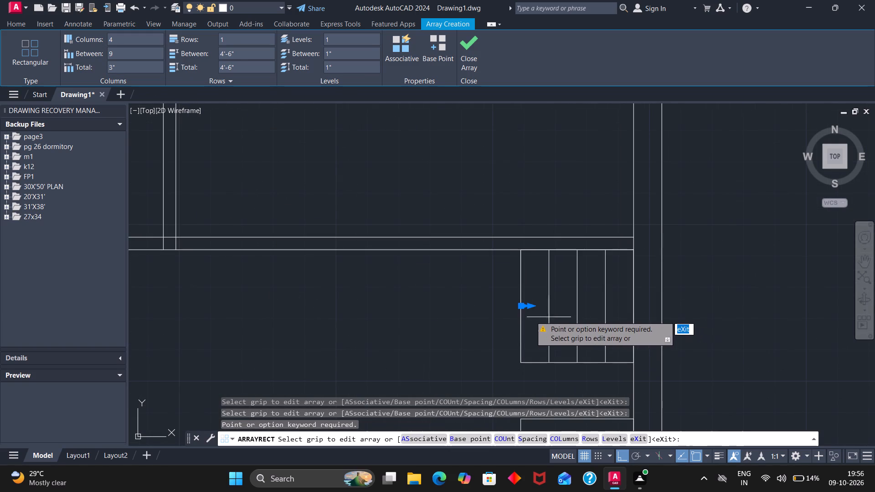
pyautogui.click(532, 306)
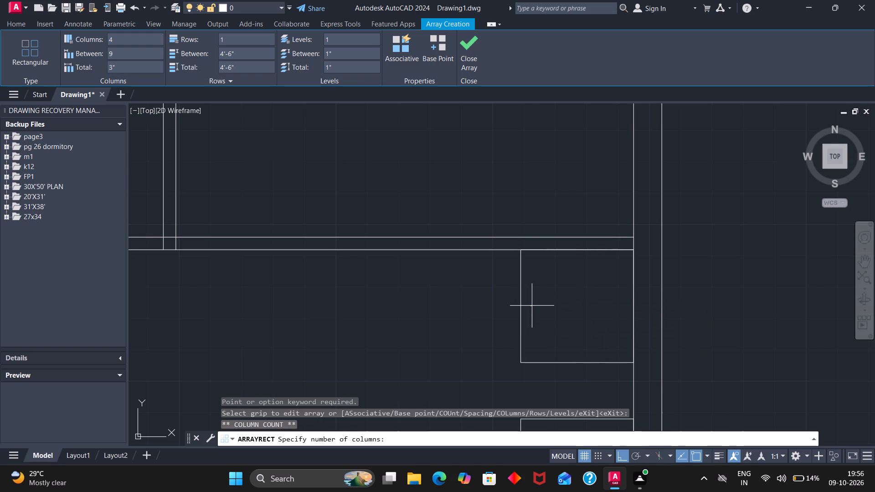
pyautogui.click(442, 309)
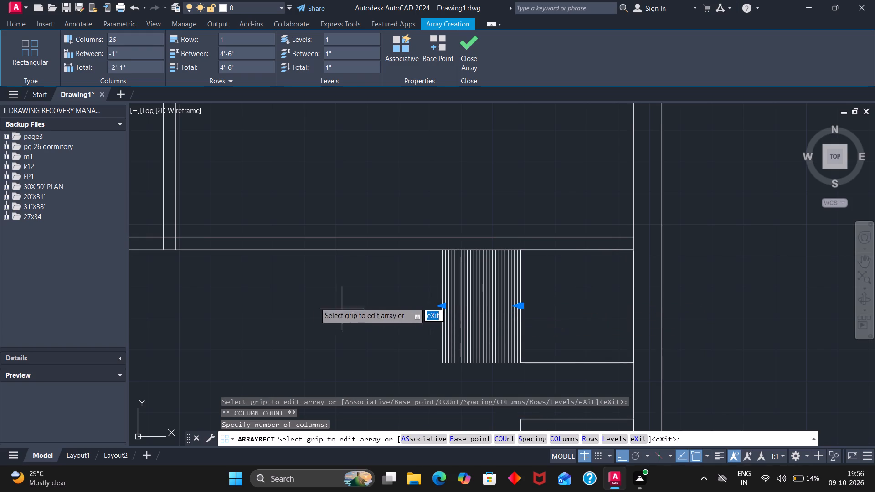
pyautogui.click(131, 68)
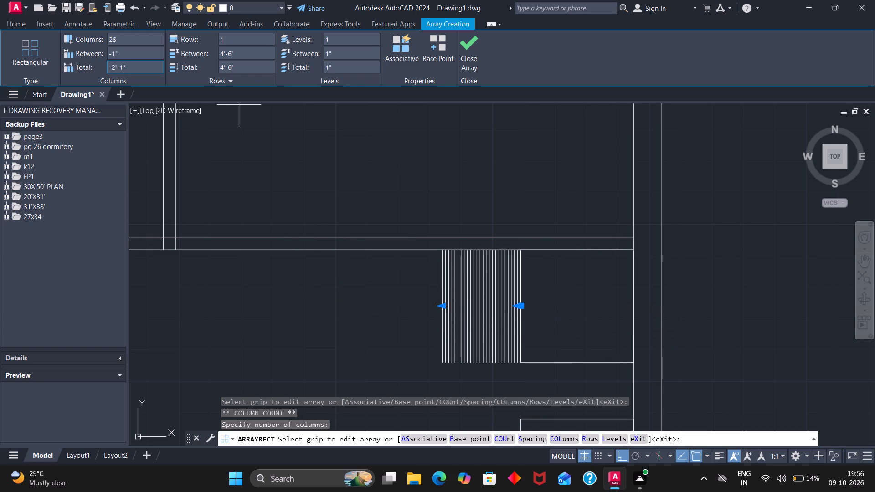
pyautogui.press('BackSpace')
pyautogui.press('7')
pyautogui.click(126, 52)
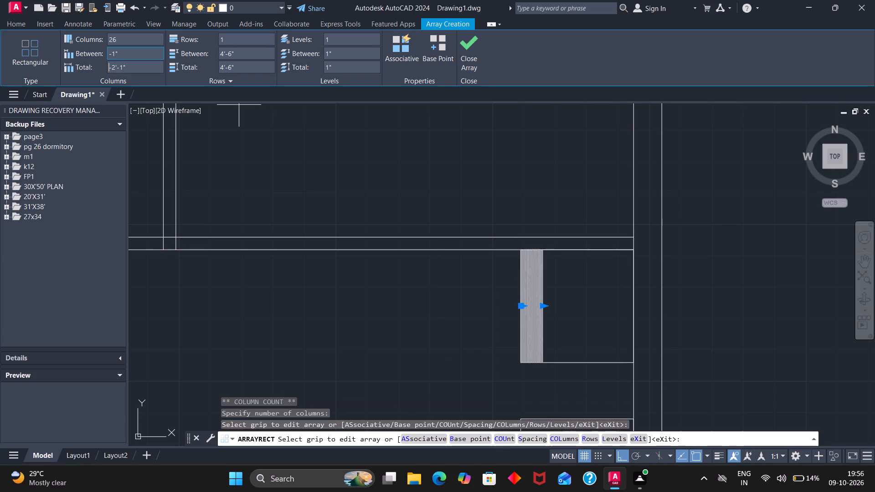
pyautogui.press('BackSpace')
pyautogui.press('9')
# Set the edge line array to 7 columns with 9" column spacing.
pyautogui.click(120, 39)
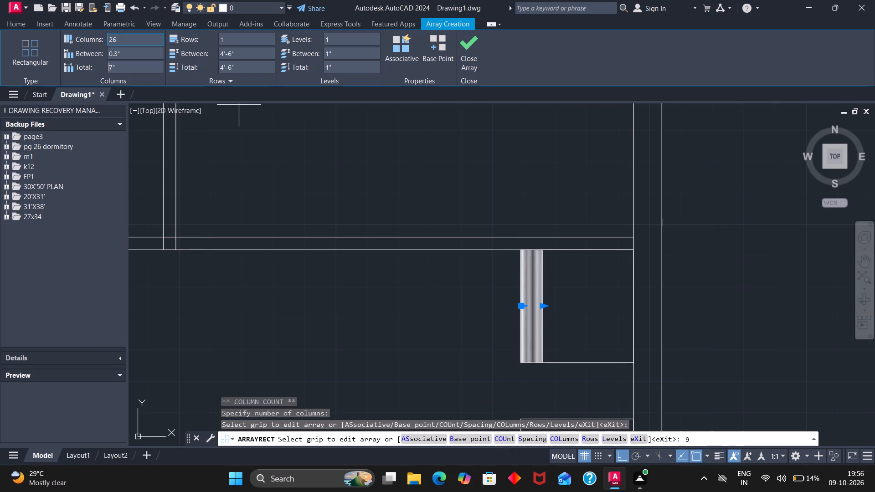
pyautogui.click(120, 43)
pyautogui.press('BackSpace')
pyautogui.press('7')
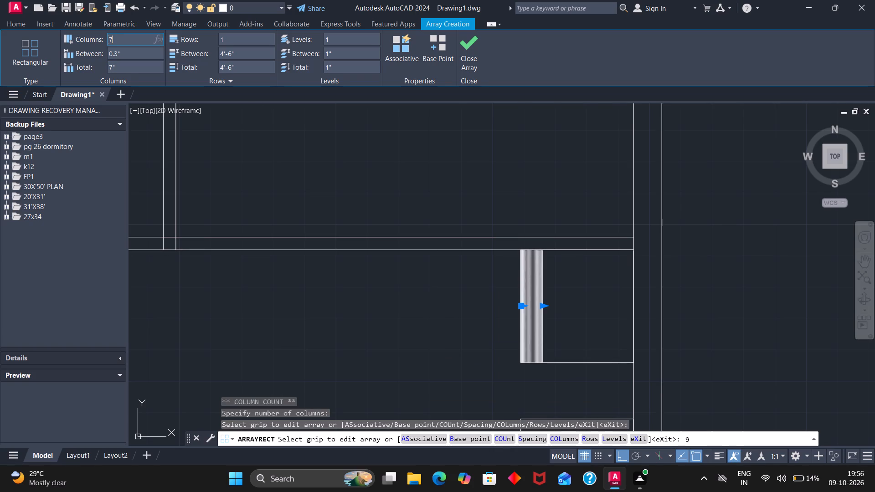
pyautogui.click(117, 49)
pyautogui.click(123, 52)
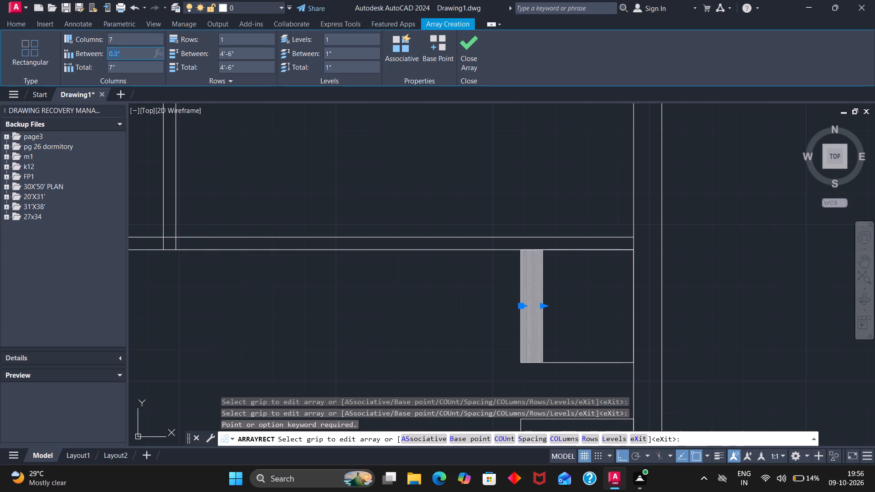
pyautogui.press('BackSpace')
pyautogui.press('9')
pyautogui.press('Return')
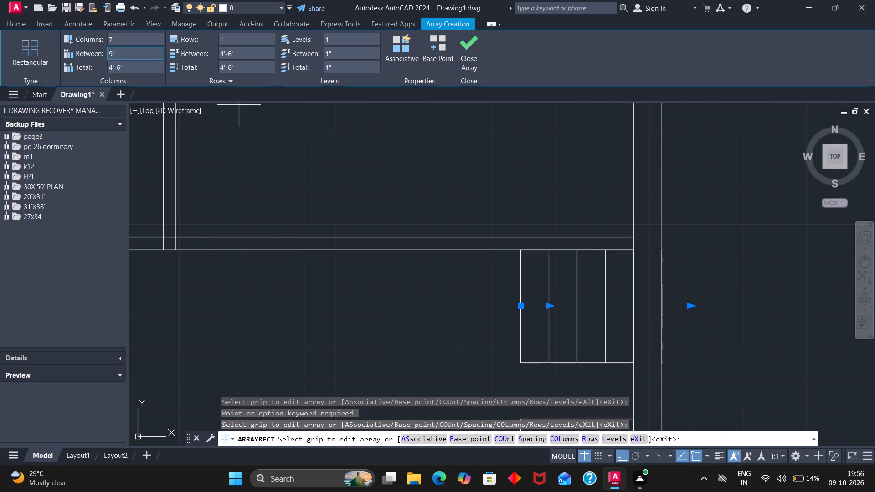
# Reverse the array to run leftward from the upper square with 8 columns, set column spacing to -8", and finish it.
pyautogui.click(692, 306)
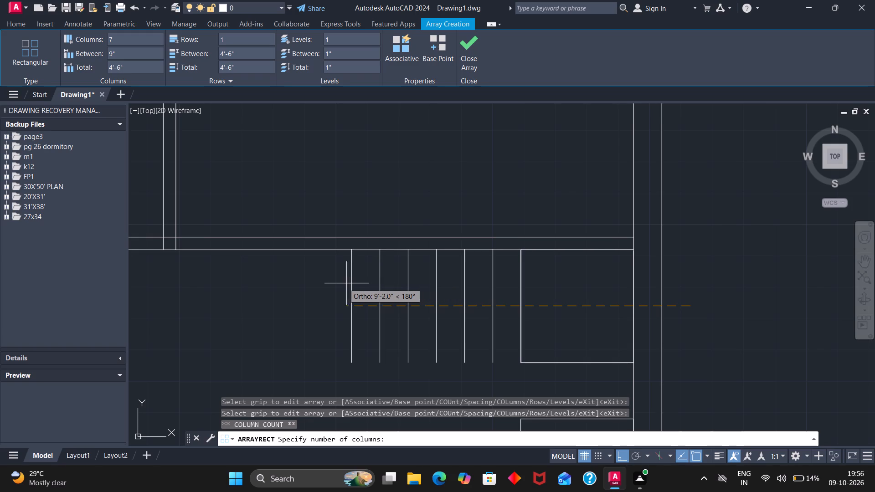
pyautogui.click(320, 282)
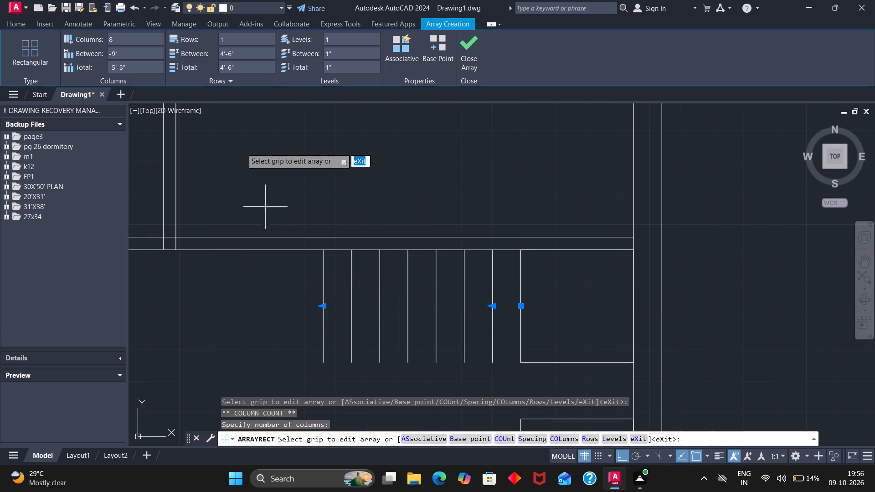
pyautogui.click(135, 54)
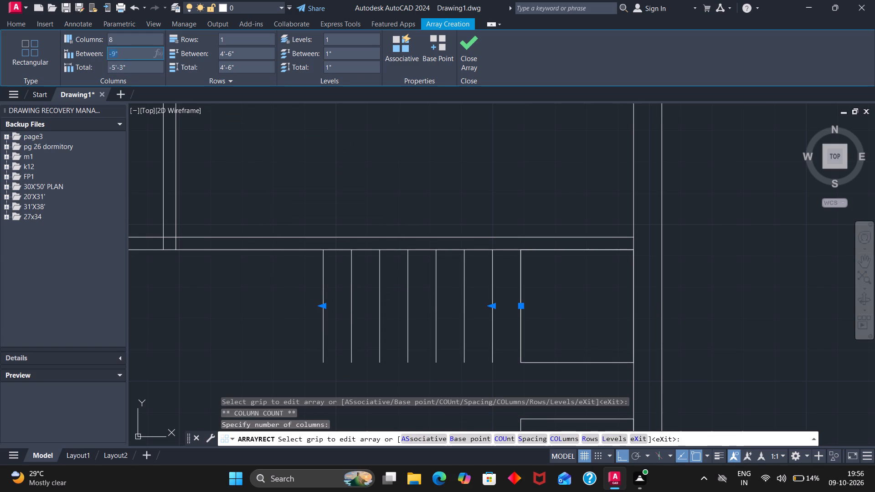
pyautogui.press('BackSpace')
pyautogui.press('-')
pyautogui.press('8')
pyautogui.press('Return')
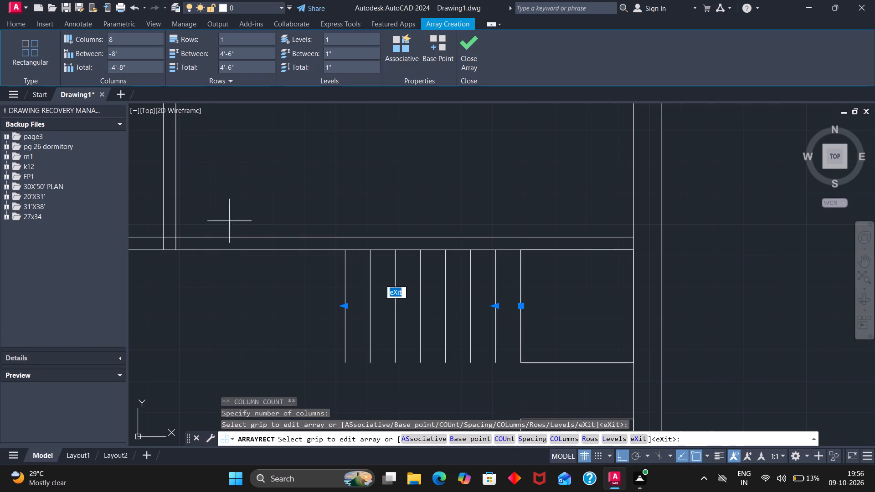
pyautogui.scroll(-2, 295, 286)
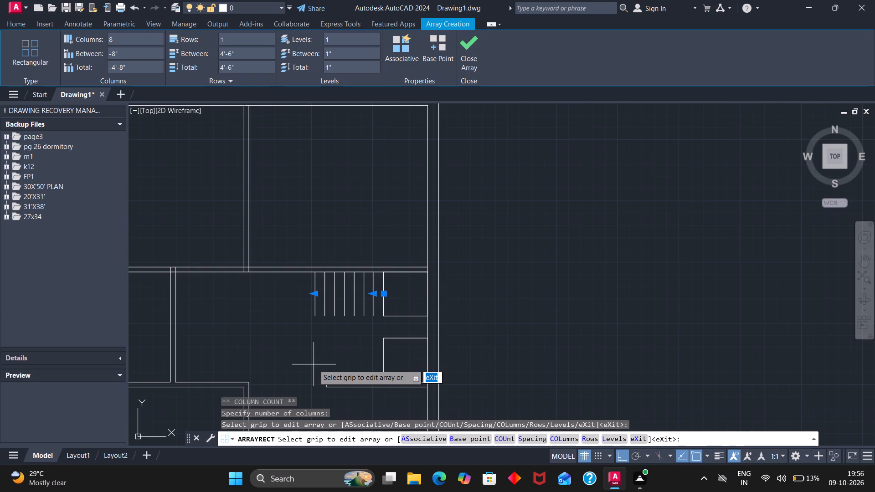
pyautogui.click(384, 307)
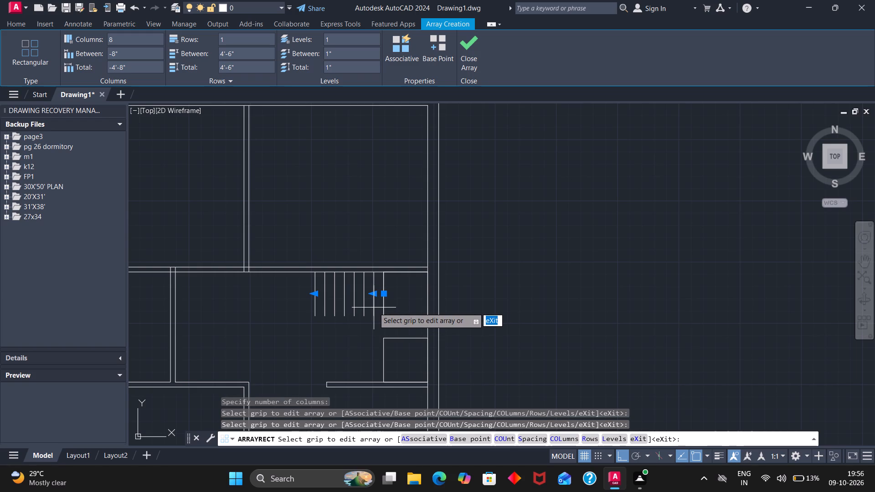
pyautogui.click(374, 307)
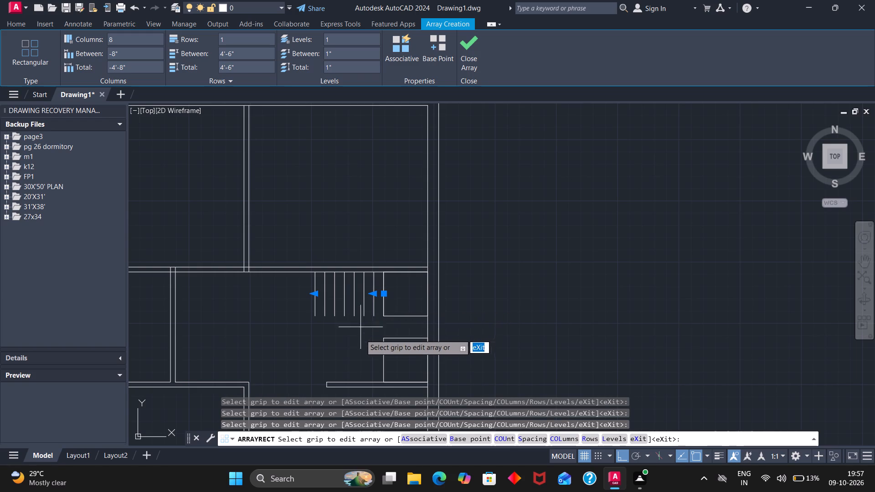
pyautogui.click(384, 359)
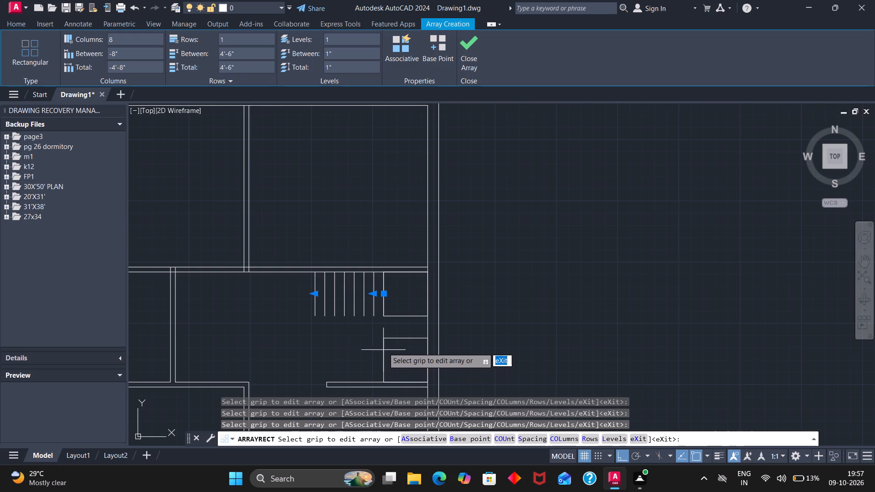
pyautogui.press('Escape')
# Array the lower square's left edge leftward as a rectangular array with 1 row, 4 columns and -8" column spacing.
pyautogui.click(384, 359)
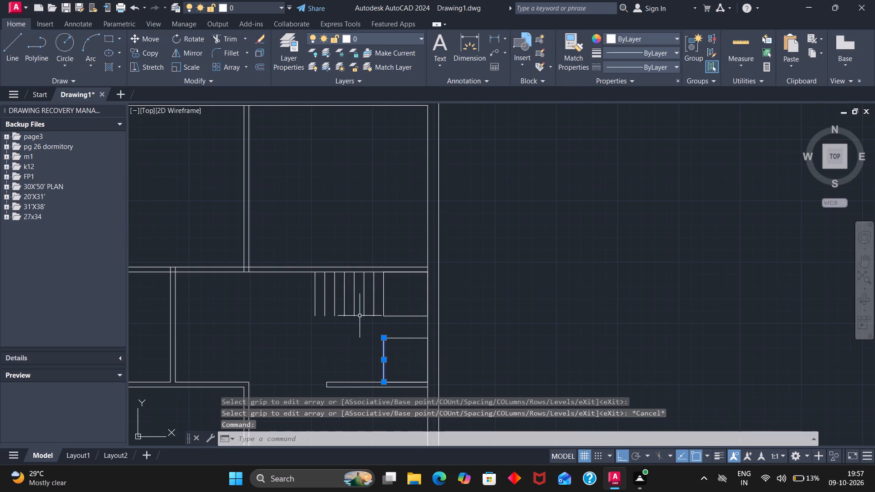
pyautogui.click(244, 66)
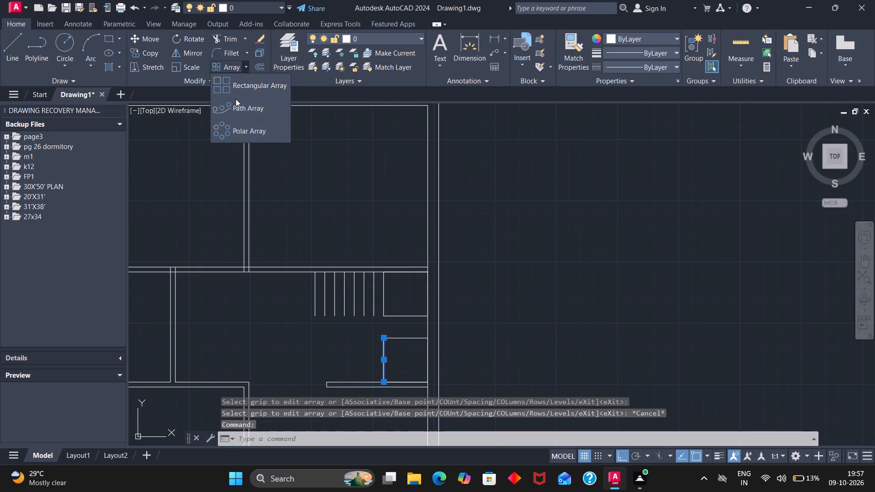
pyautogui.click(251, 91)
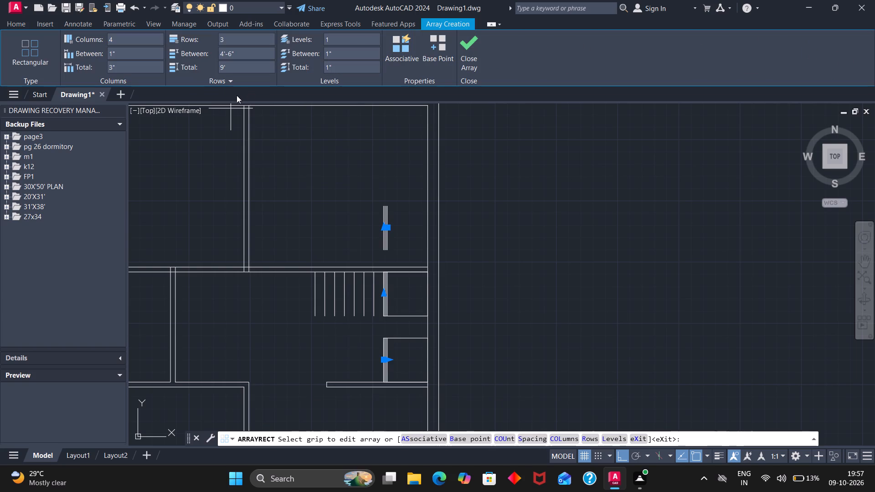
pyautogui.click(247, 41)
pyautogui.press('BackSpace')
pyautogui.press('1')
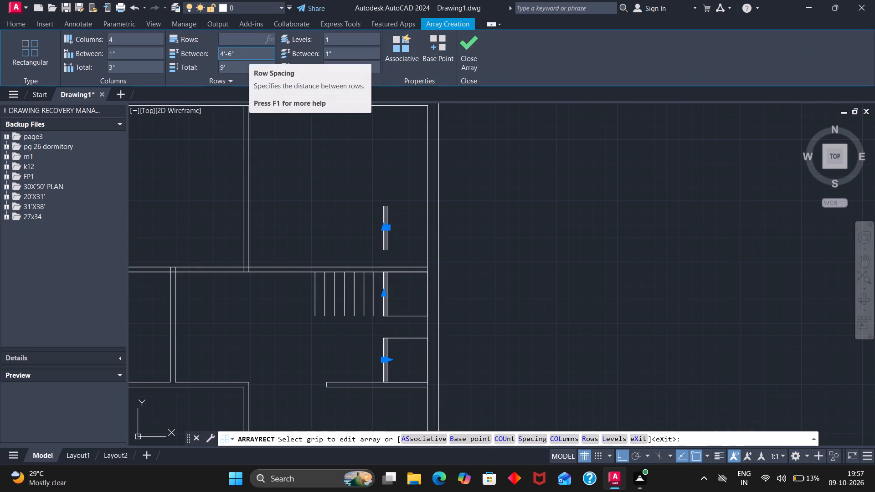
pyautogui.click(135, 44)
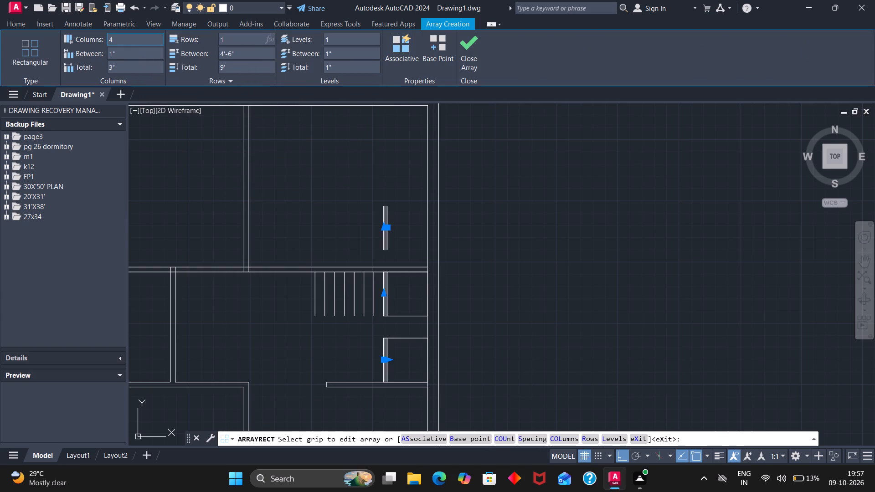
pyautogui.click(128, 54)
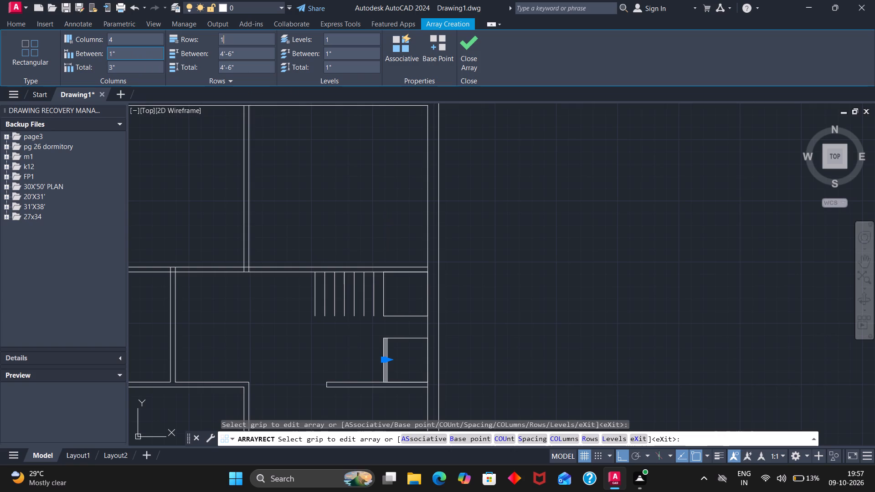
pyautogui.press('-')
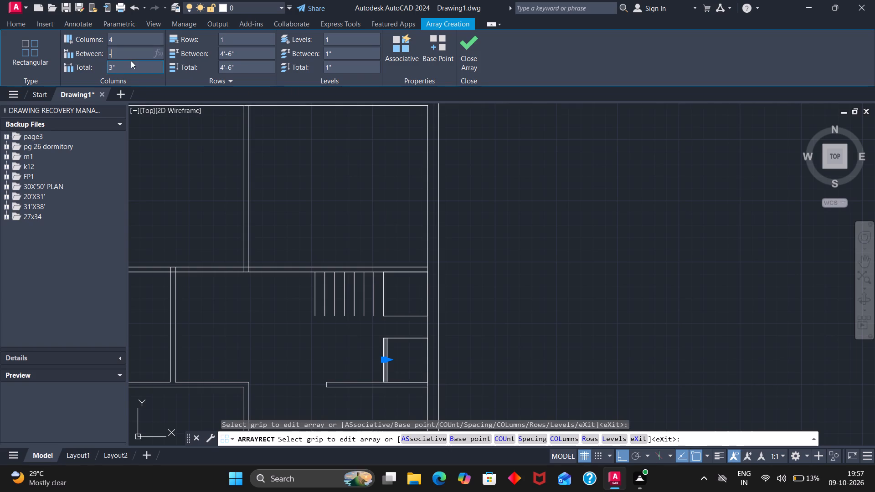
pyautogui.press('8')
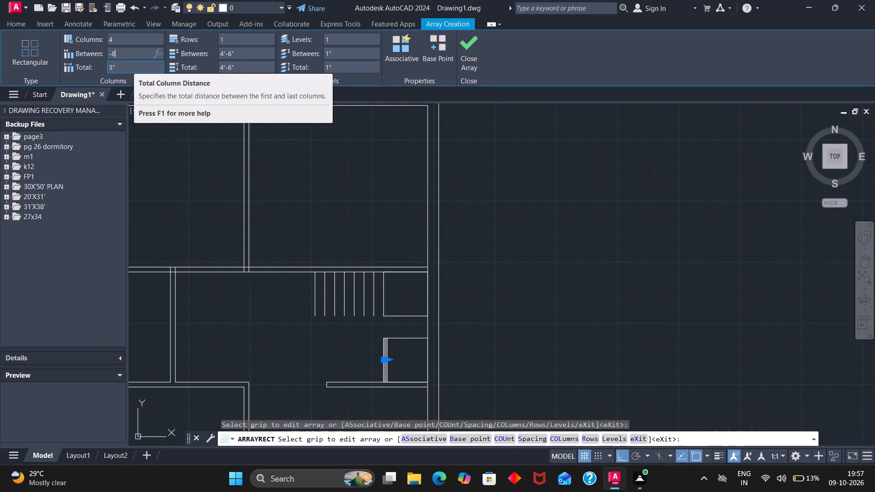
pyautogui.press('Return')
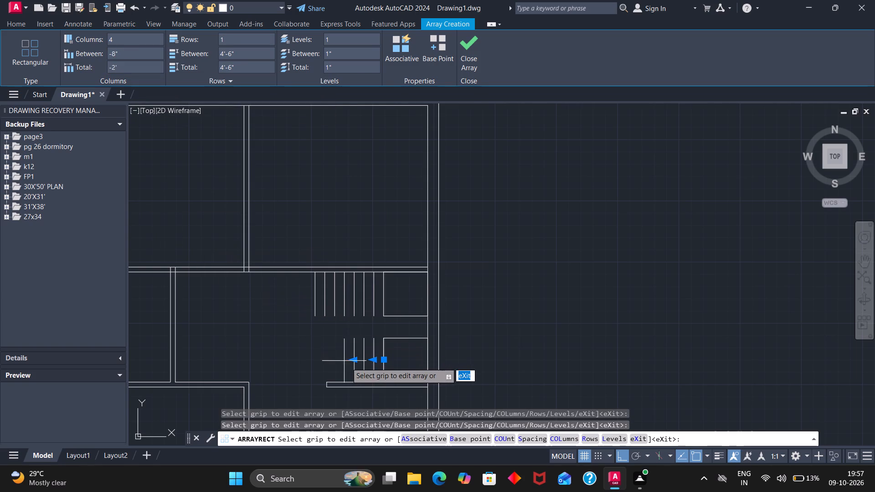
pyautogui.press('Escape')
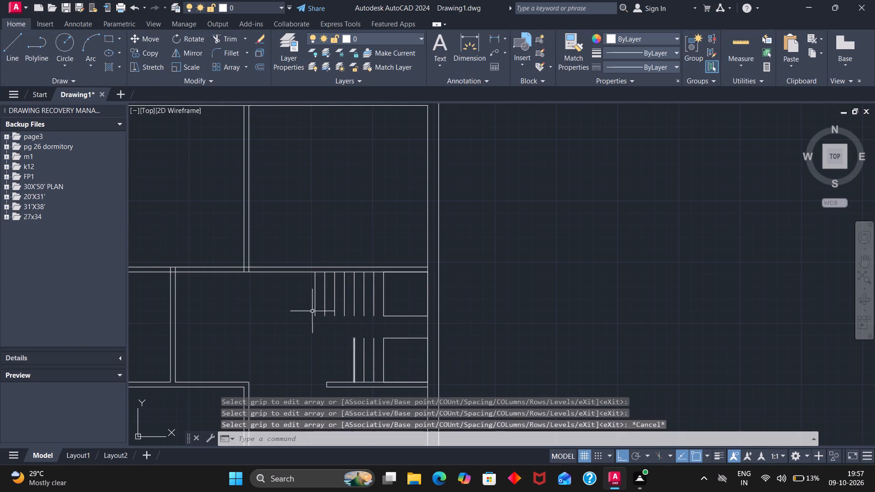
# Draw a line about 4'-8" long across the top ends of the upper arrayed lines, from the leftmost line to the square's corner.
pyautogui.click(3, 46)
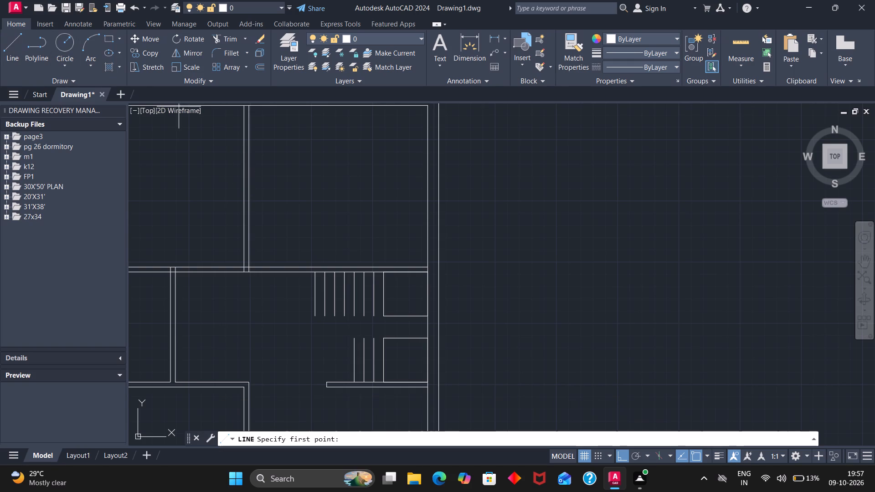
pyautogui.scroll(3, 335, 274)
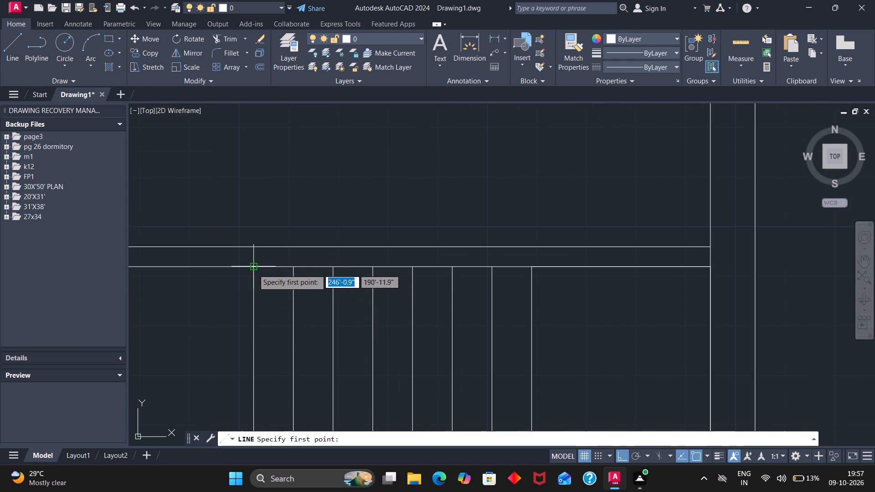
pyautogui.click(253, 269)
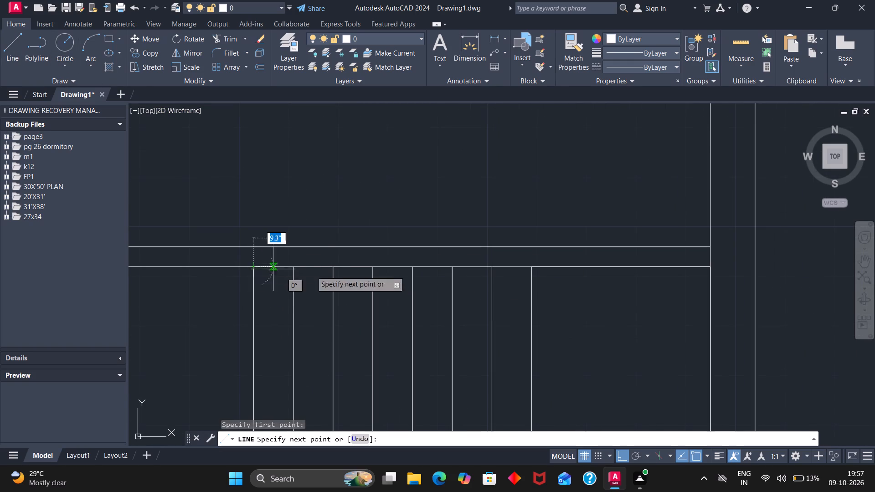
pyautogui.click(532, 267)
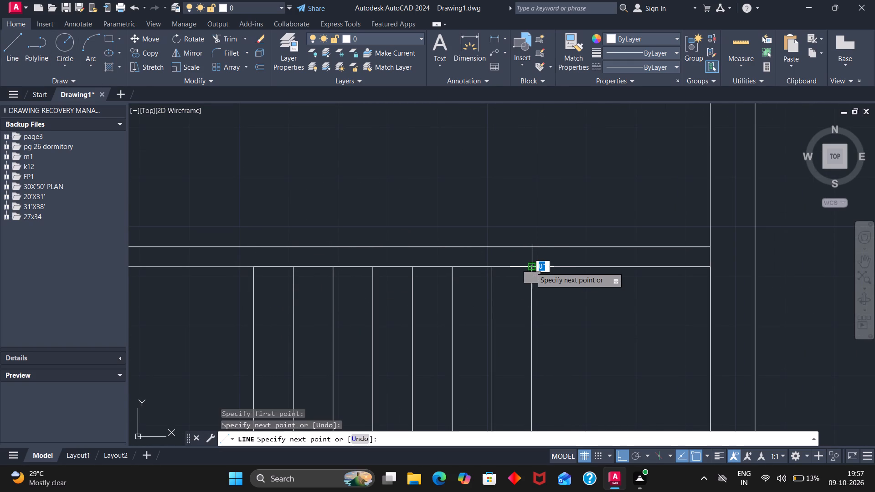
pyautogui.press('Escape')
pyautogui.scroll(-3, 481, 323)
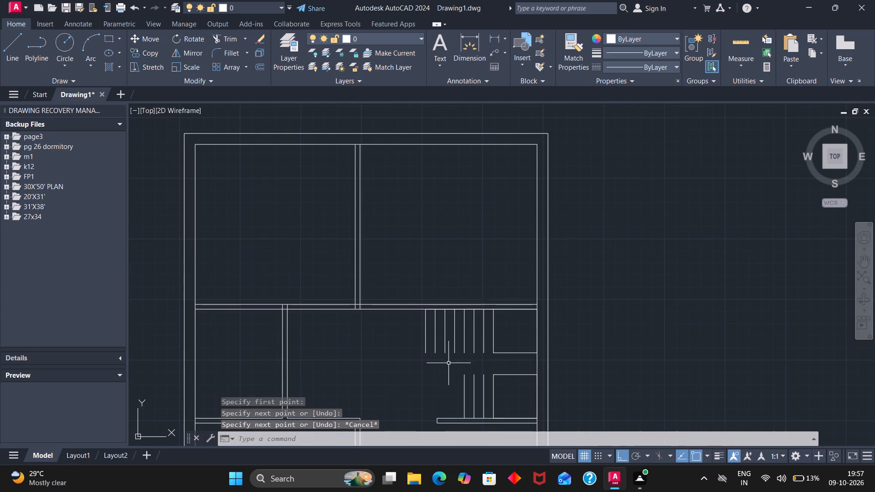
# Draw a line about 4'-8" long across the bottom ends of the upper arrayed lines to the square's lower-left corner.
pyautogui.scroll(3, 448, 363)
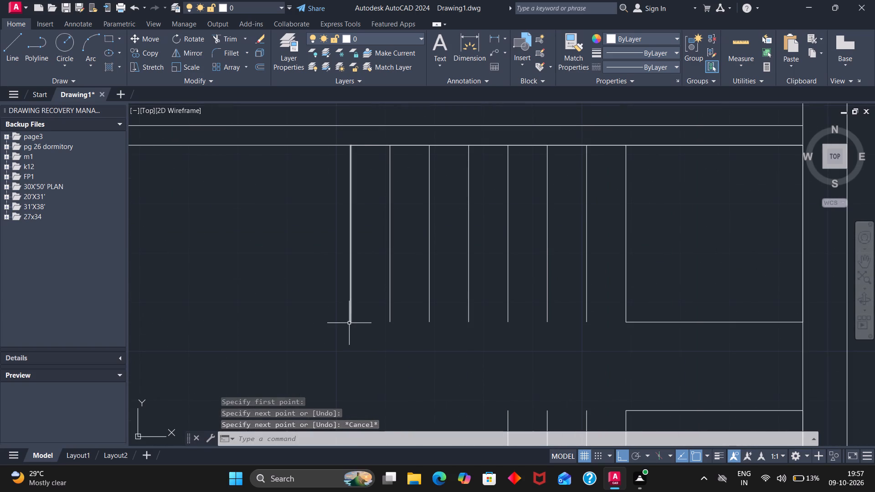
pyautogui.press('space')
pyautogui.click(349, 324)
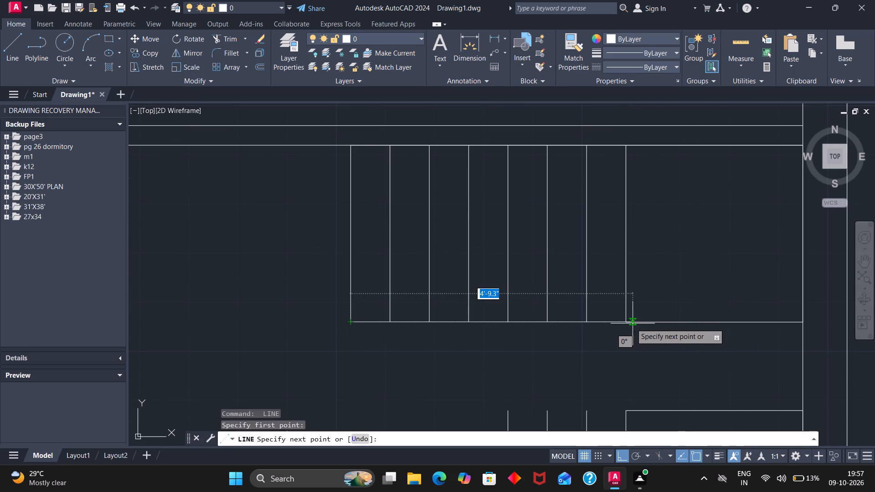
pyautogui.click(627, 324)
pyautogui.press('Escape')
pyautogui.scroll(-2, 589, 361)
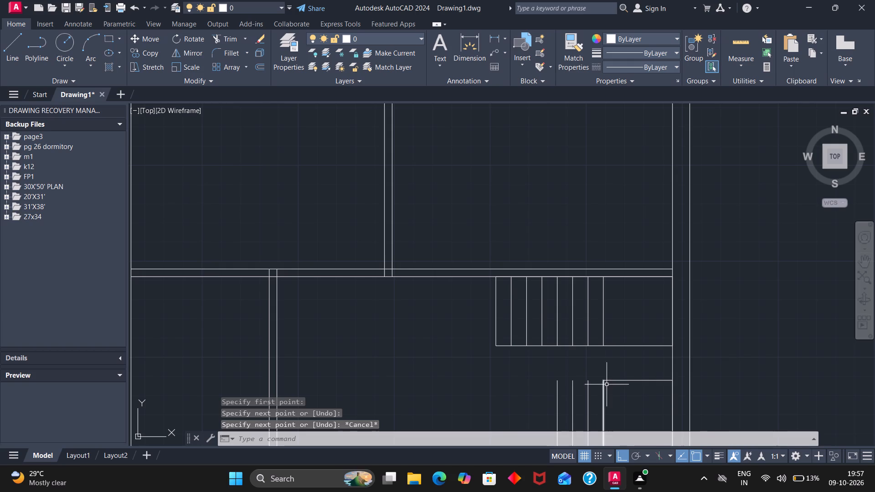
# Draw a line about 2' long across the top ends of the lower arrayed lines, starting from the lower square's upper-left corner.
pyautogui.press('space')
pyautogui.click(603, 381)
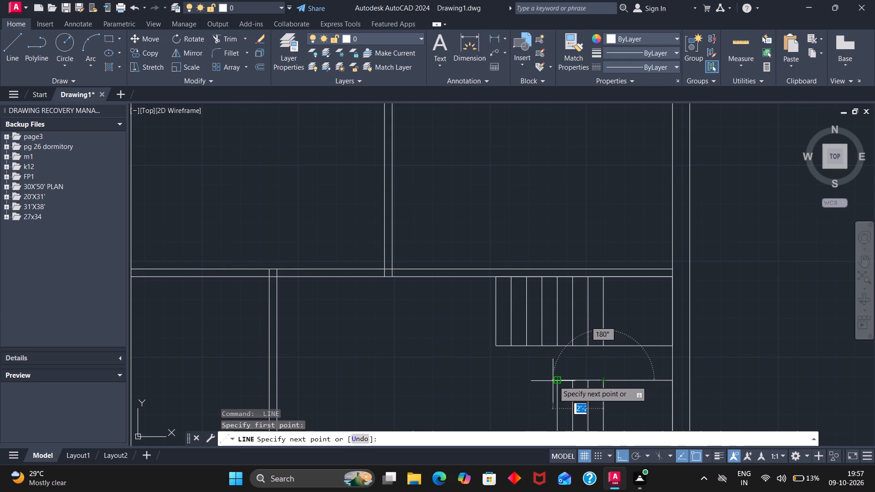
pyautogui.click(557, 381)
pyautogui.press('space')
pyautogui.scroll(-3, 560, 379)
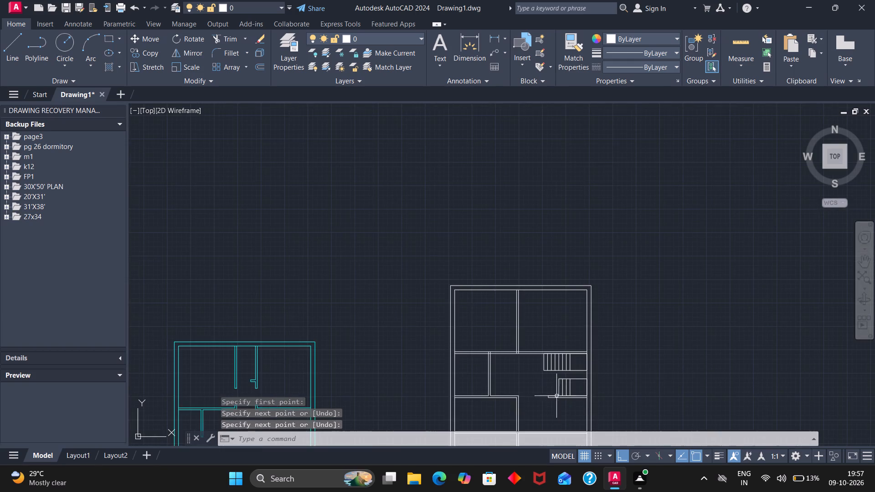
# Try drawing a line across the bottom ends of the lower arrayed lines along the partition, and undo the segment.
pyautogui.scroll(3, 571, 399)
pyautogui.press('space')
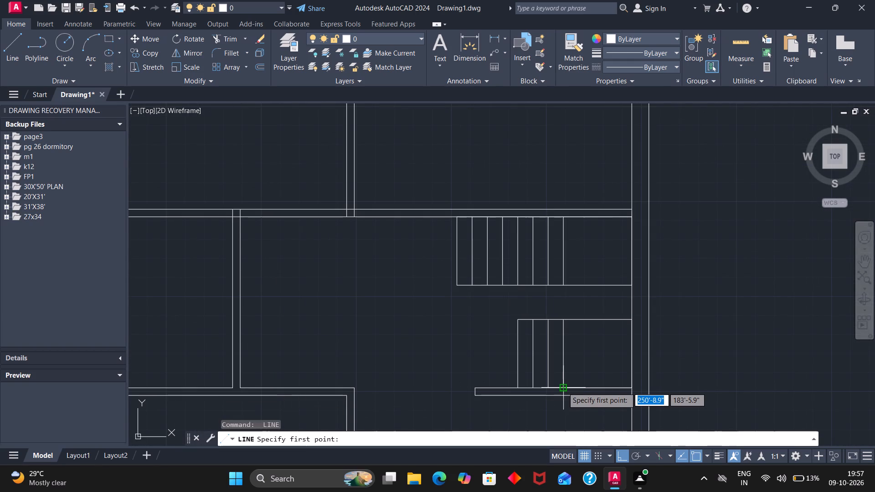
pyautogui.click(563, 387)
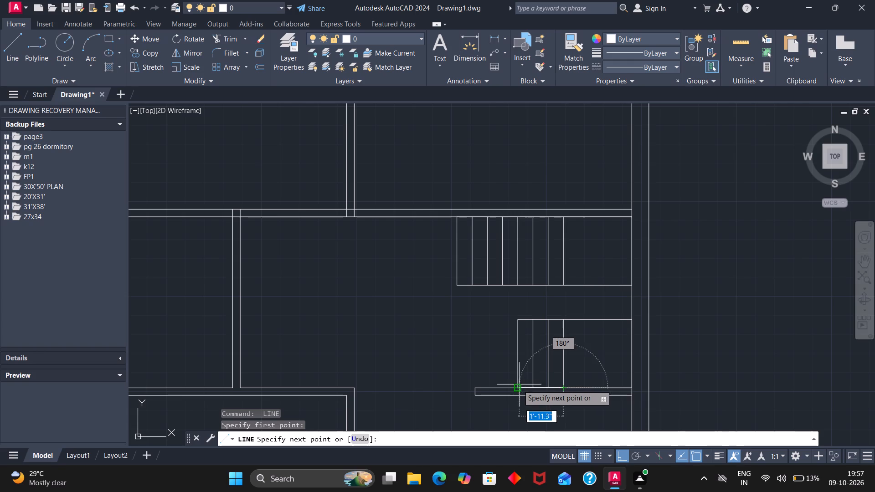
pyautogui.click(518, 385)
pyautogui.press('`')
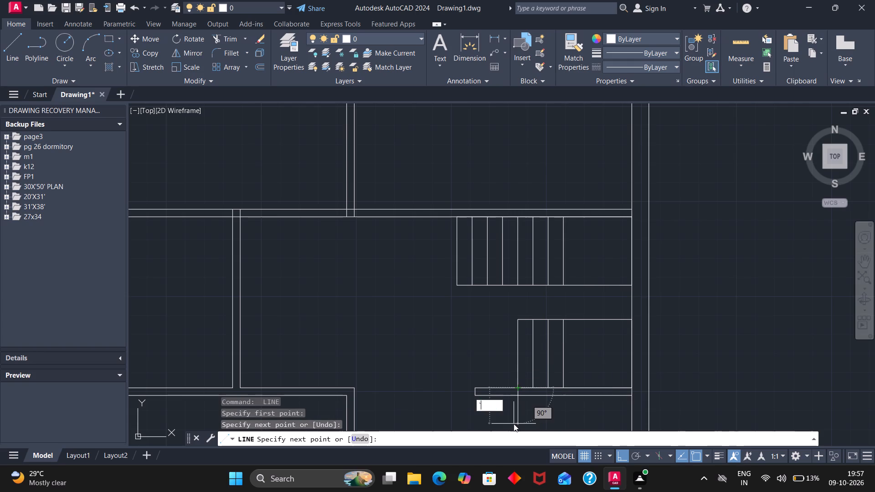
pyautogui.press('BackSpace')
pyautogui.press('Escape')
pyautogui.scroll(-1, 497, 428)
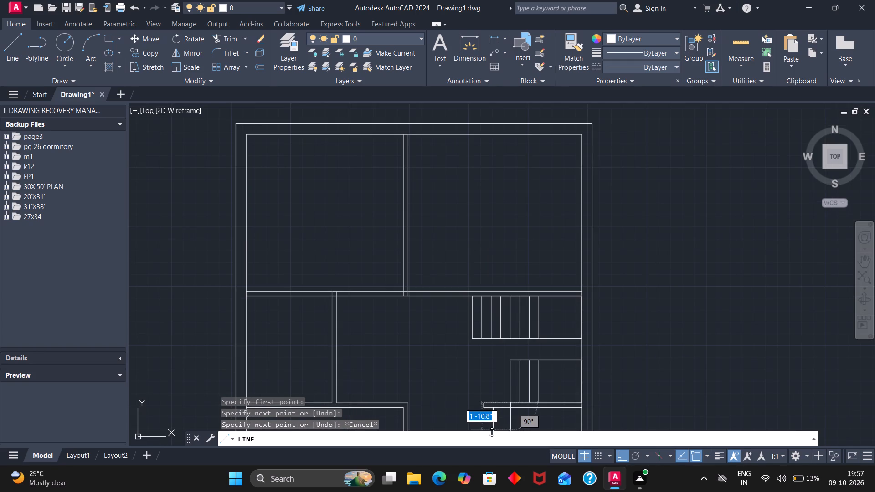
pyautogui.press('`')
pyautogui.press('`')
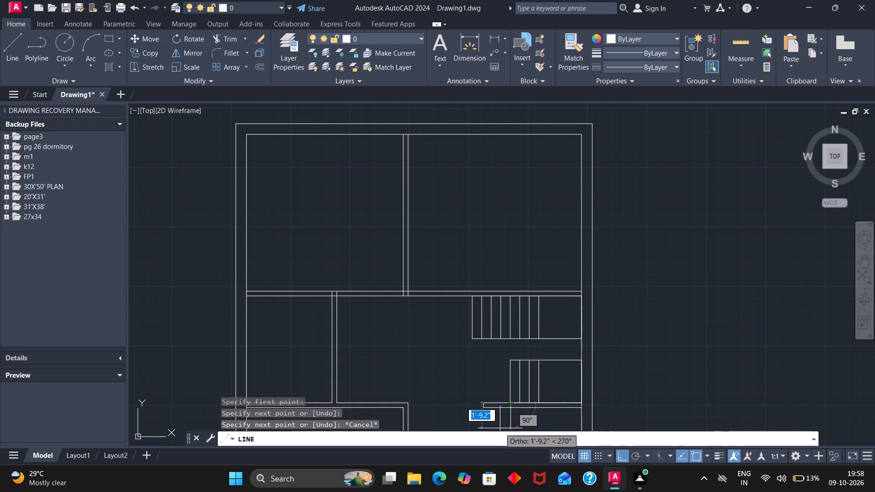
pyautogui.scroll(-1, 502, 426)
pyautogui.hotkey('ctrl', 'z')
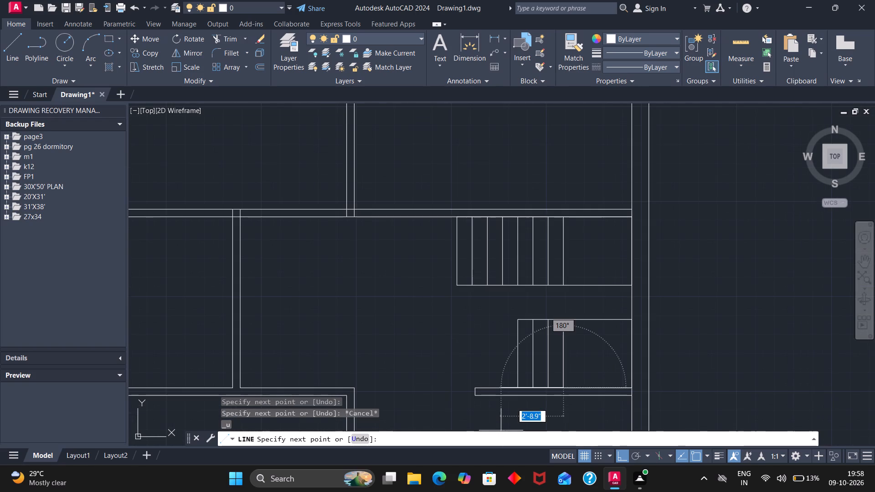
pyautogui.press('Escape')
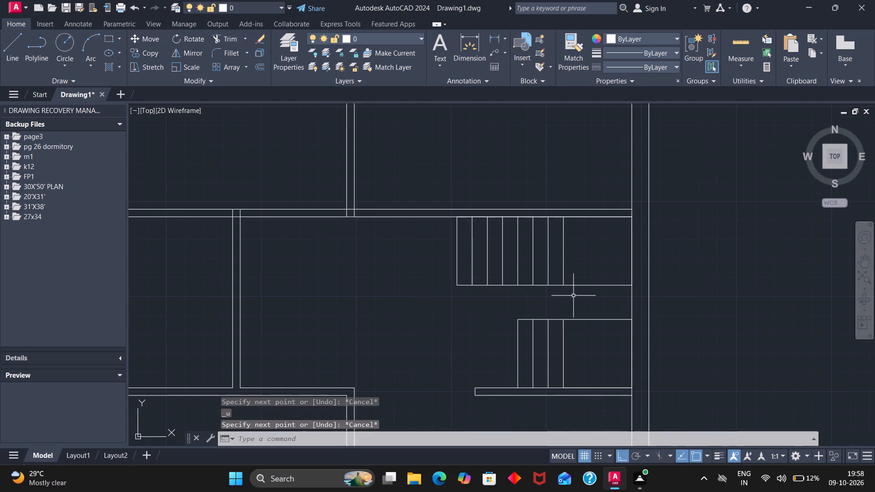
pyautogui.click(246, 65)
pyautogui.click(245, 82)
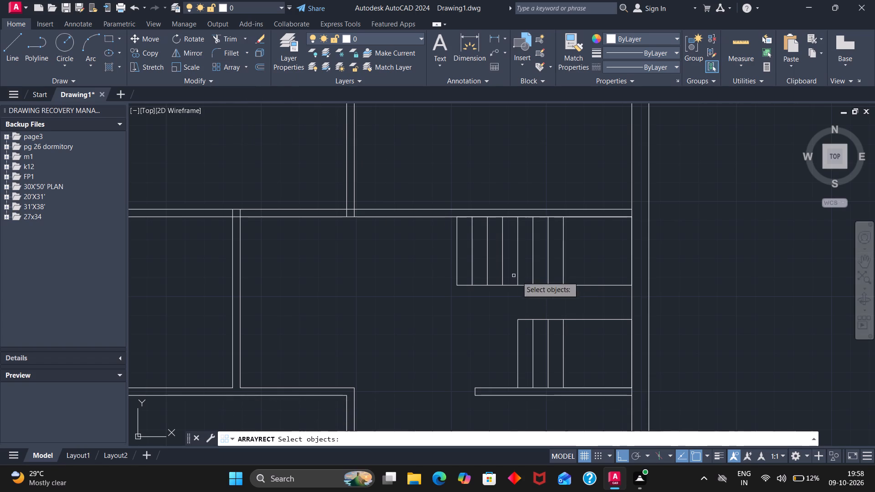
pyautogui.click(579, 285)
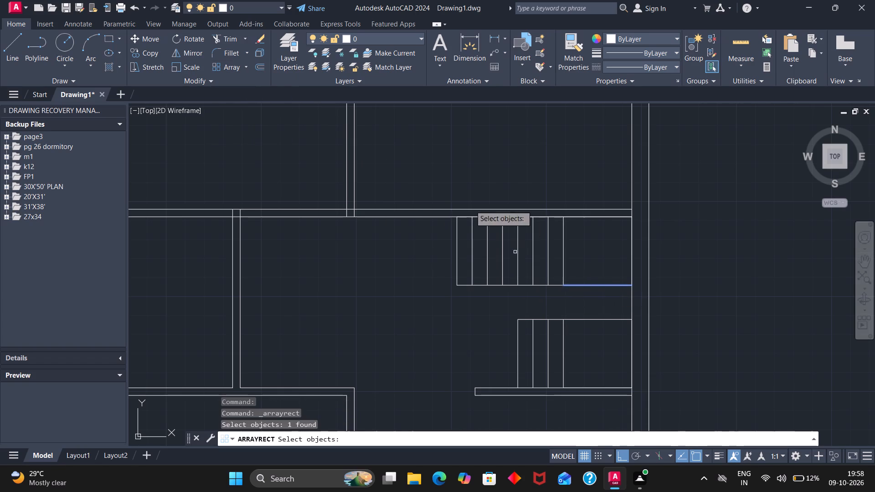
# Start a rectangular array of the upper stair square's bottom edge and set its row count to 1.
pyautogui.click(242, 67)
pyautogui.click(247, 68)
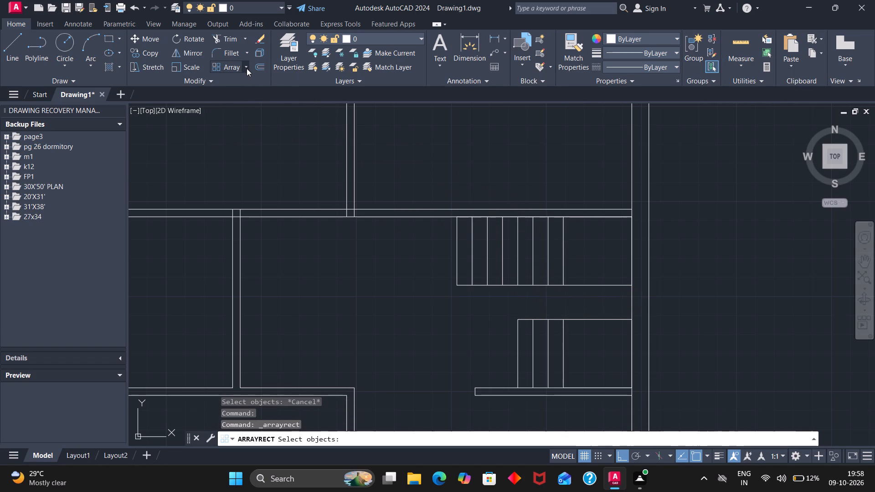
pyautogui.click(245, 85)
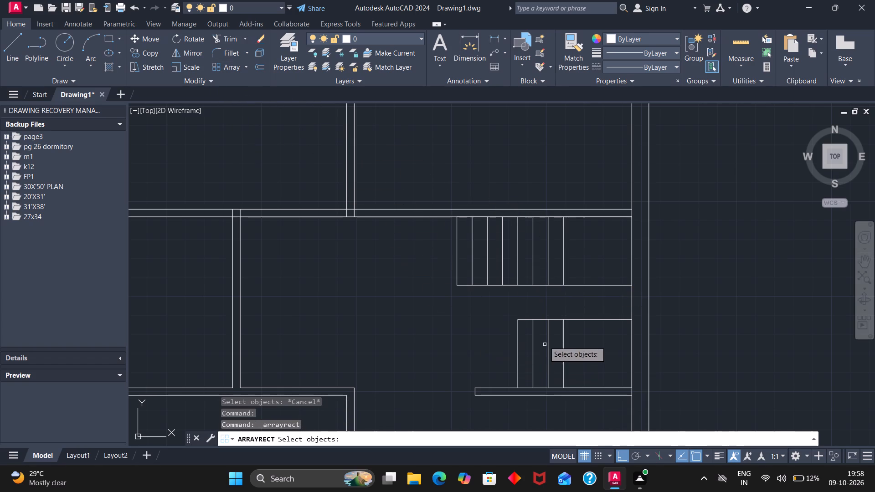
pyautogui.click(581, 287)
pyautogui.click(581, 282)
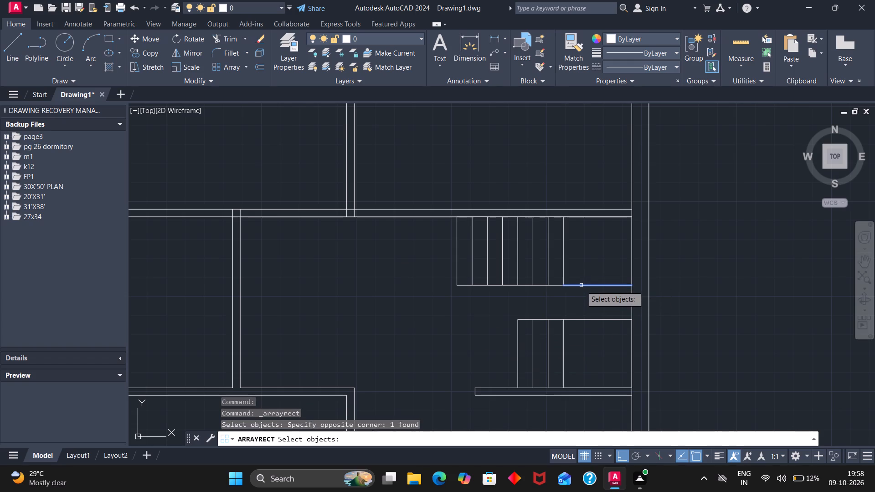
pyautogui.press('Return')
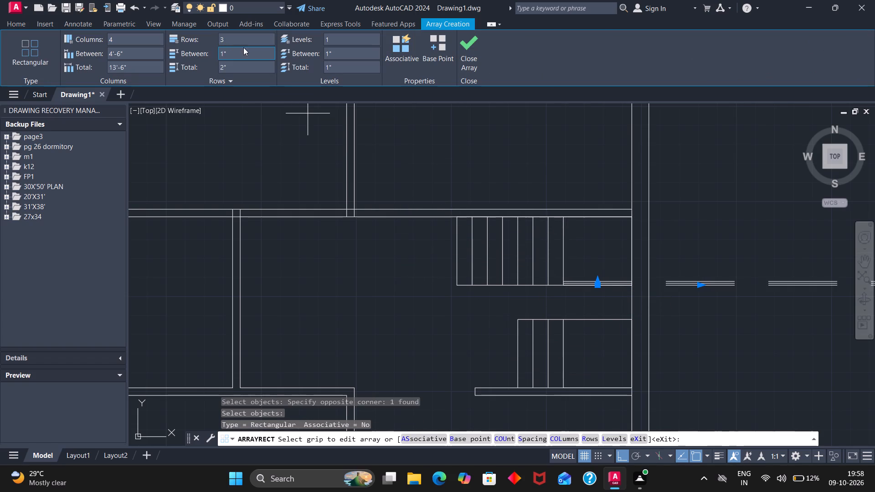
pyautogui.click(243, 40)
pyautogui.press('BackSpace')
pyautogui.press('1')
pyautogui.click(149, 38)
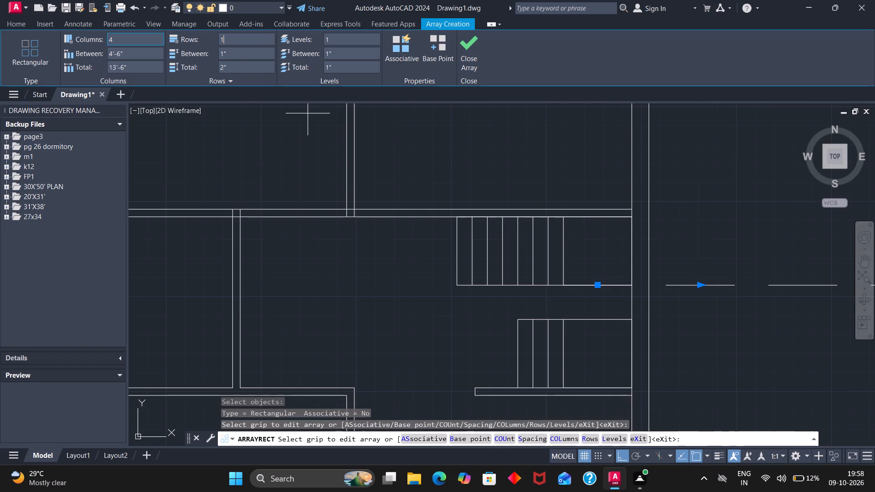
# Set the column count of the edge array to 1.
pyautogui.click(139, 54)
pyautogui.press('BackSpace')
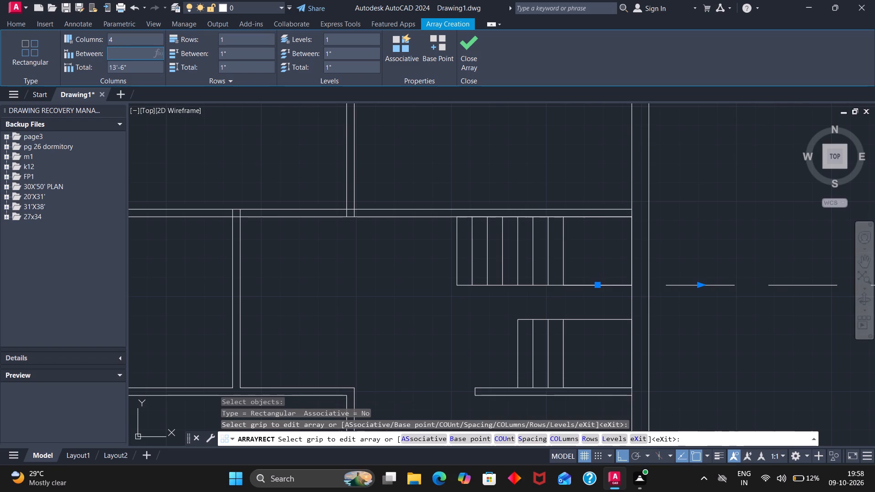
pyautogui.scroll(-2, 138, 55)
pyautogui.scroll(-2, 307, 196)
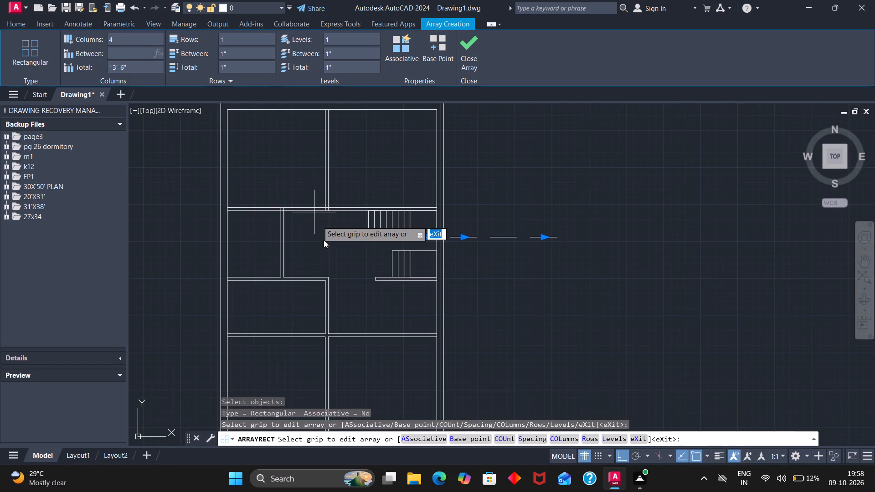
pyautogui.scroll(3, 313, 238)
pyautogui.scroll(-2, 311, 237)
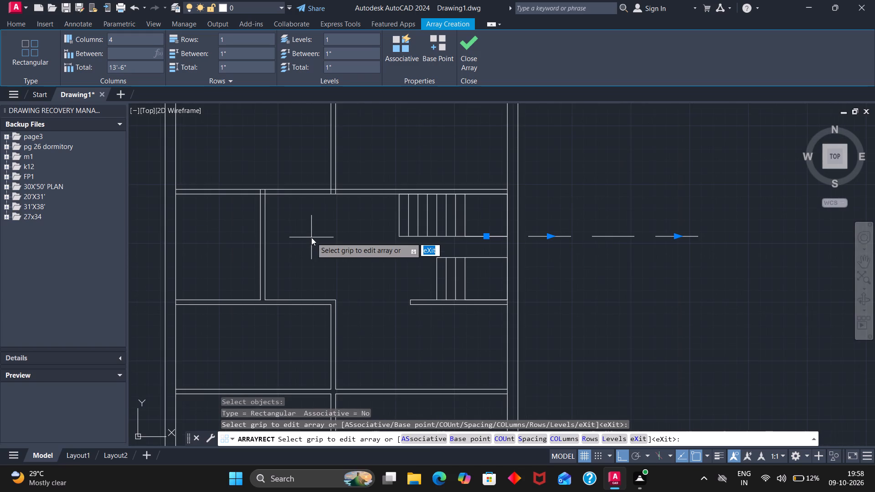
pyautogui.click(133, 37)
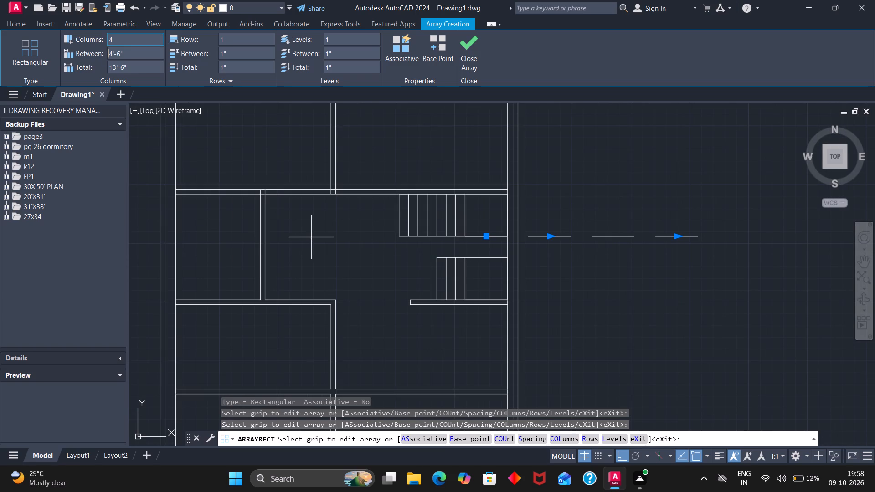
pyautogui.click(131, 41)
pyautogui.press('BackSpace')
pyautogui.press('1')
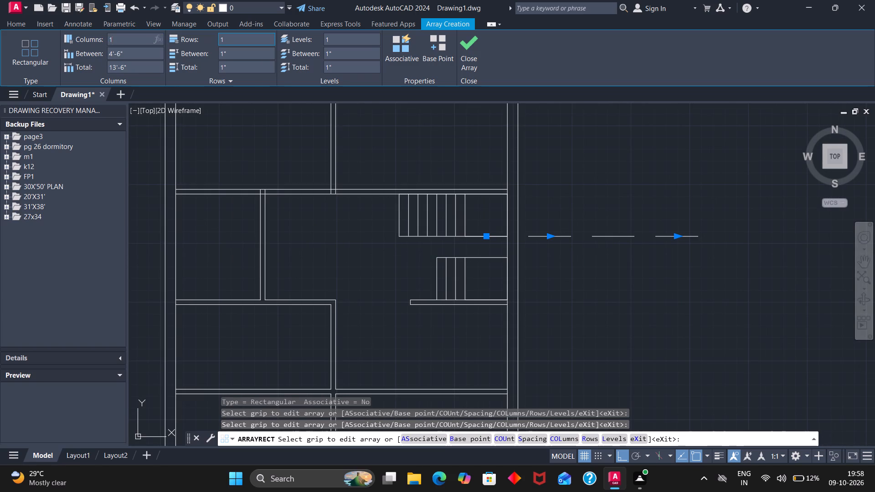
# Set the edge array to 3 rows and its column spacing to -8".
pyautogui.click(231, 41)
pyautogui.click(230, 39)
pyautogui.press('BackSpace')
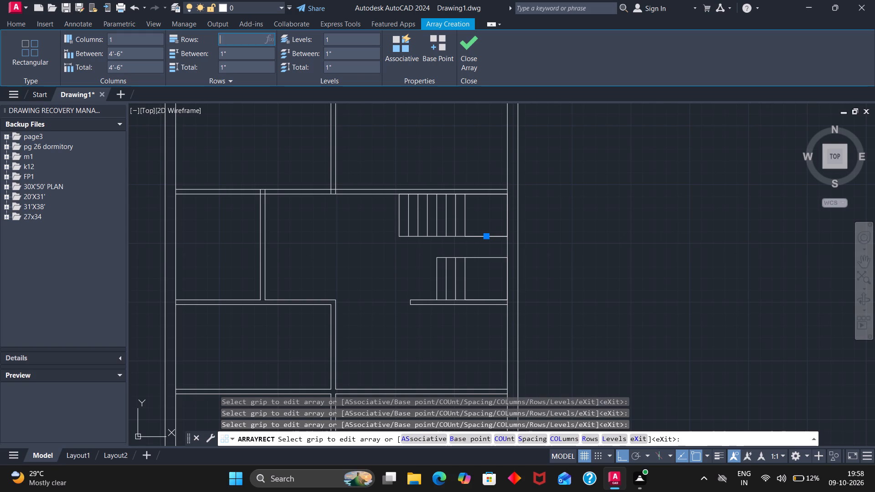
pyautogui.press('3')
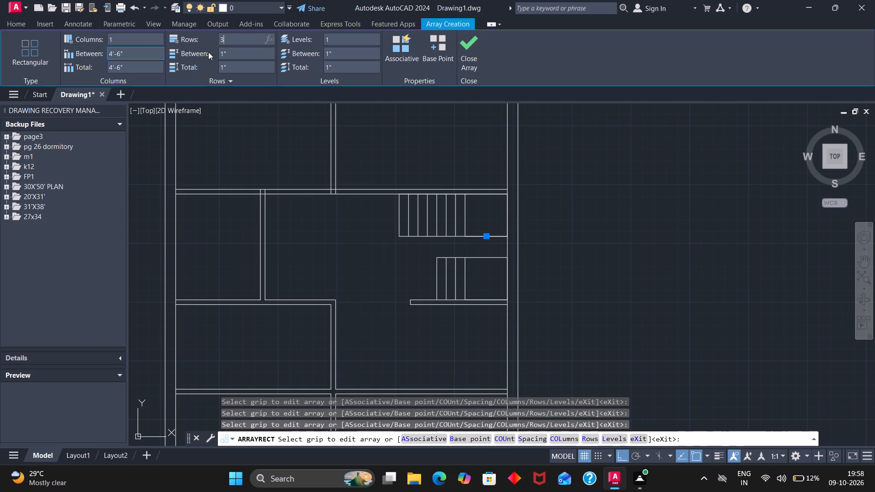
pyautogui.click(142, 58)
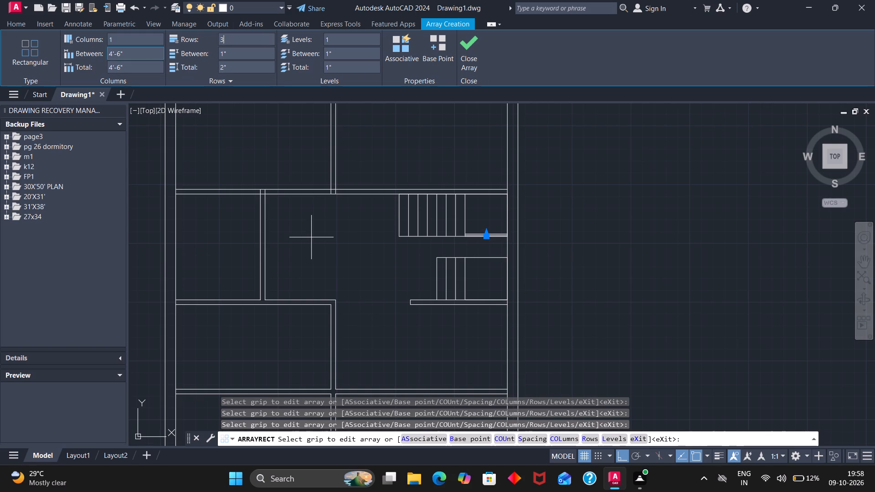
pyautogui.click(136, 55)
pyautogui.press('BackSpace')
pyautogui.write('-8')
pyautogui.press('Return')
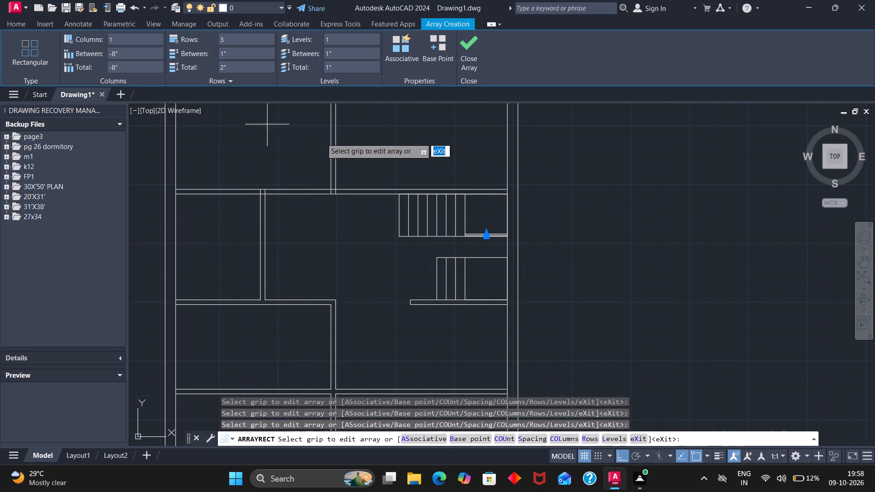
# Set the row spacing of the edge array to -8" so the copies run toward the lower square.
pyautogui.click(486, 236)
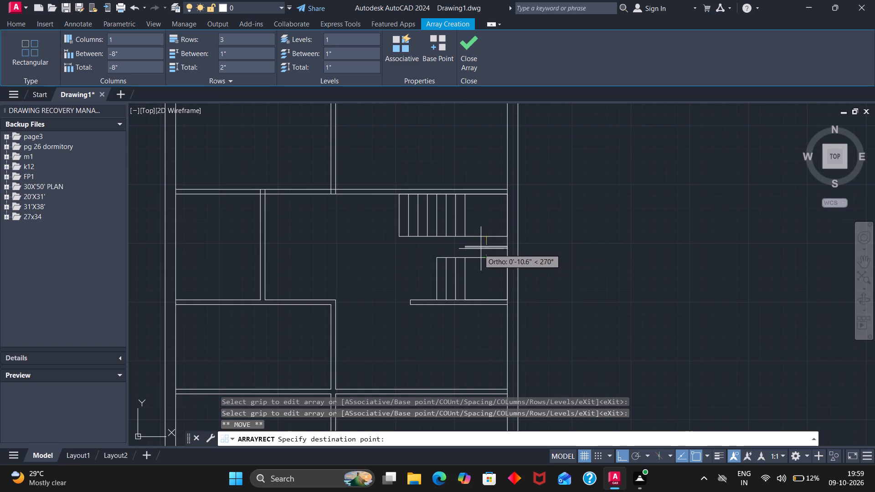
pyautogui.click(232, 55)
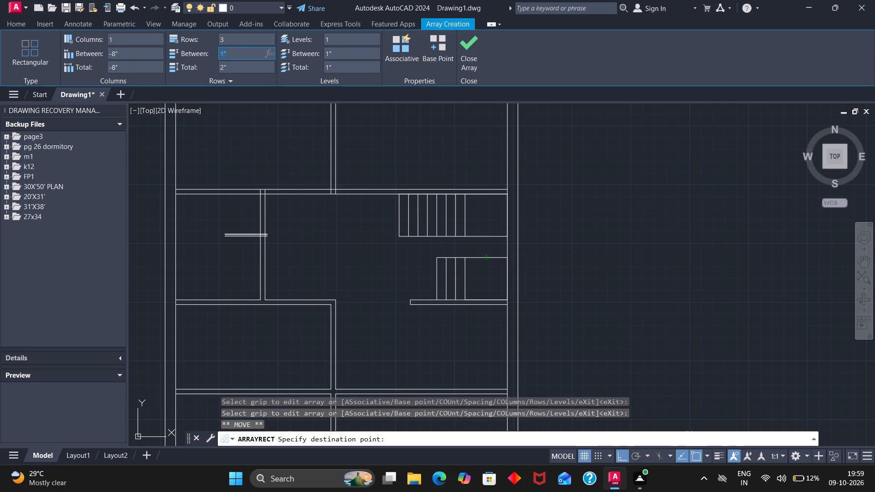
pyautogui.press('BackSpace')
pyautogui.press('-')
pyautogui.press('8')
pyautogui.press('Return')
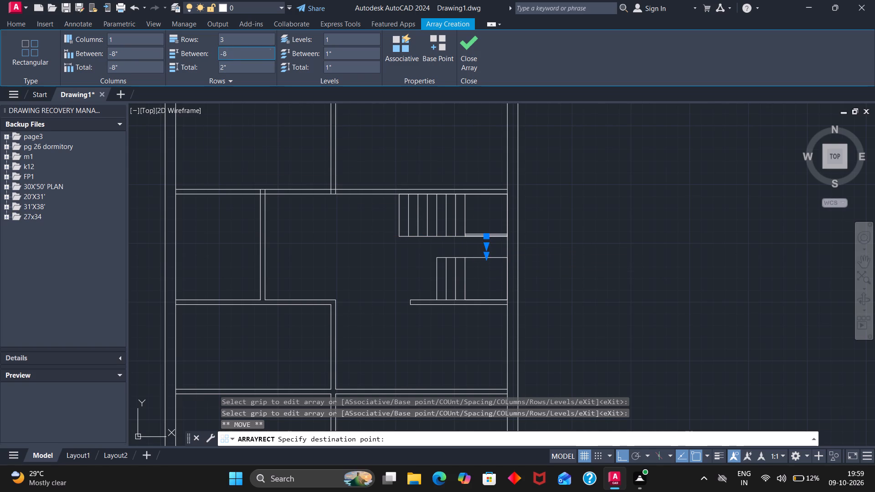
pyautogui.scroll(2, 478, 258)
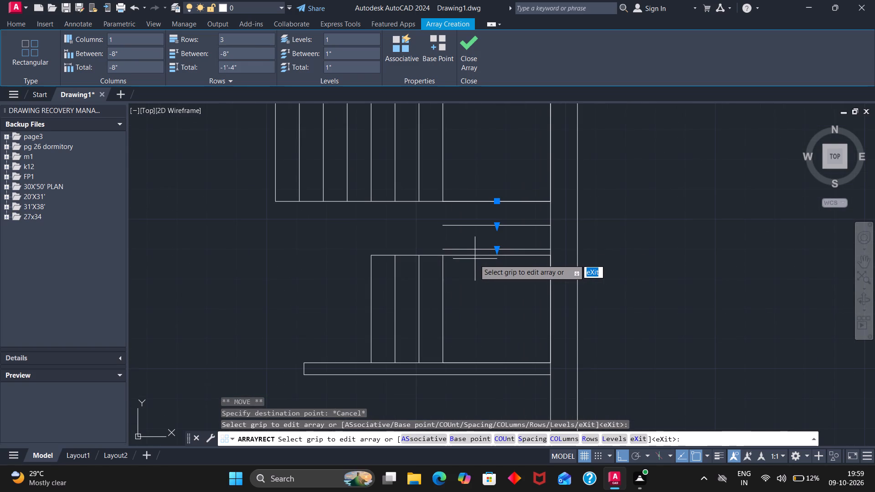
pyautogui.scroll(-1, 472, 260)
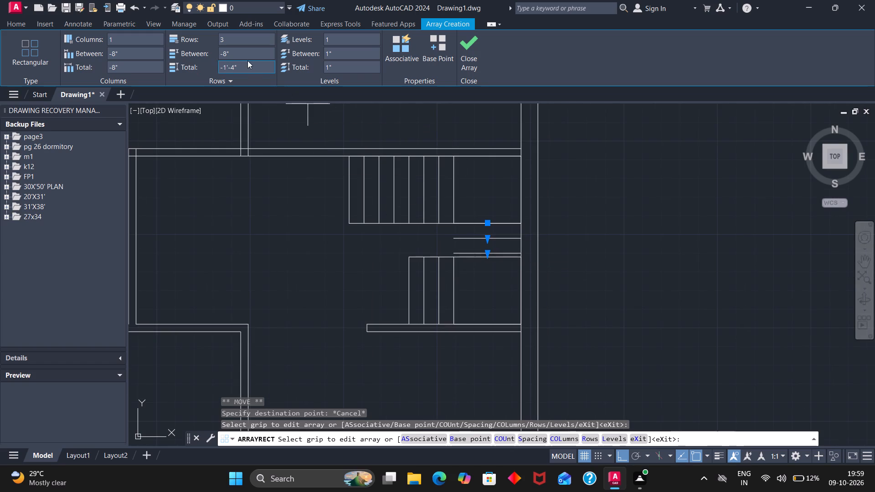
# Set the row spacing of the edge array to -9" and finish the array.
pyautogui.click(240, 52)
pyautogui.press('BackSpace')
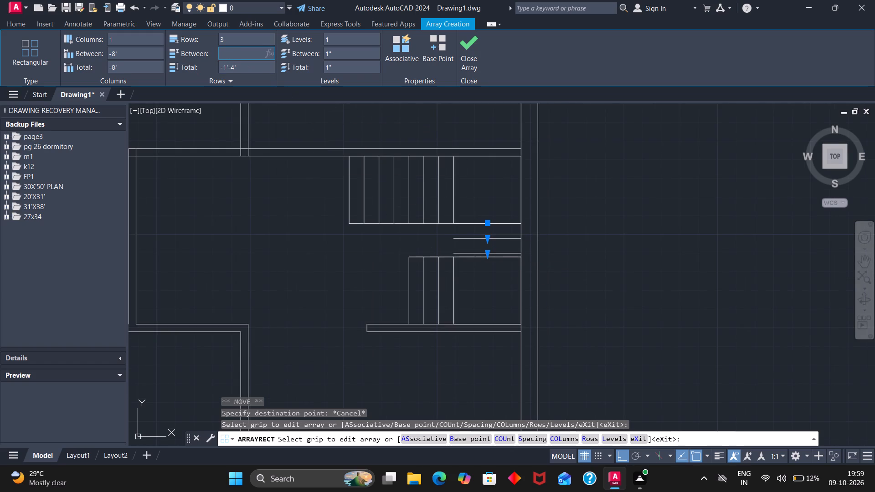
pyautogui.press('-')
pyautogui.press('9')
pyautogui.press('Return')
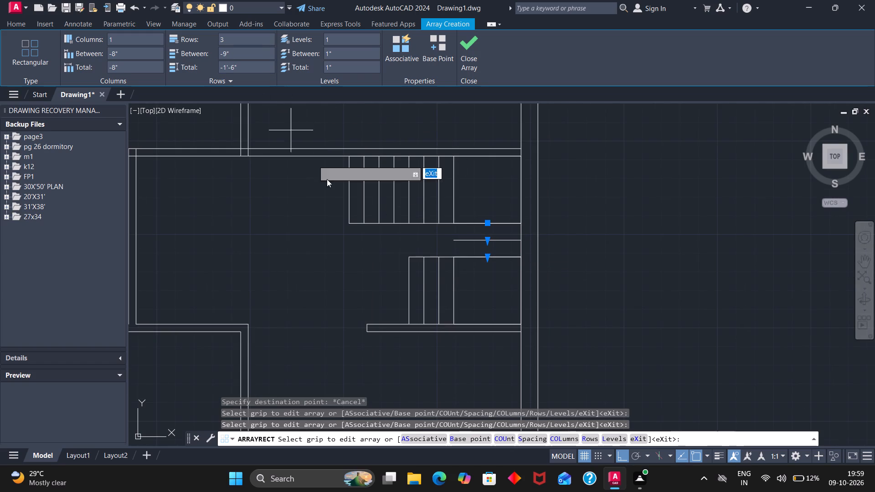
pyautogui.press('Escape')
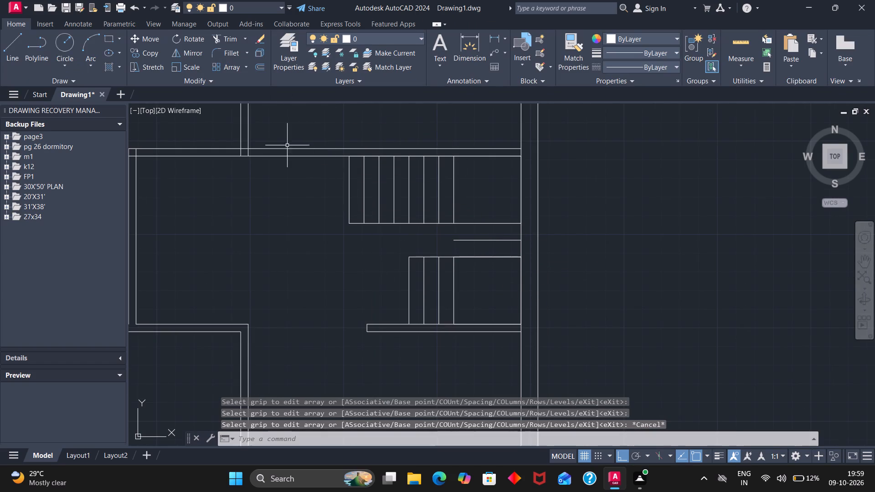
# Draw a vertical line from the upper square's lower-left corner to the lower square's upper-left corner.
pyautogui.click(11, 36)
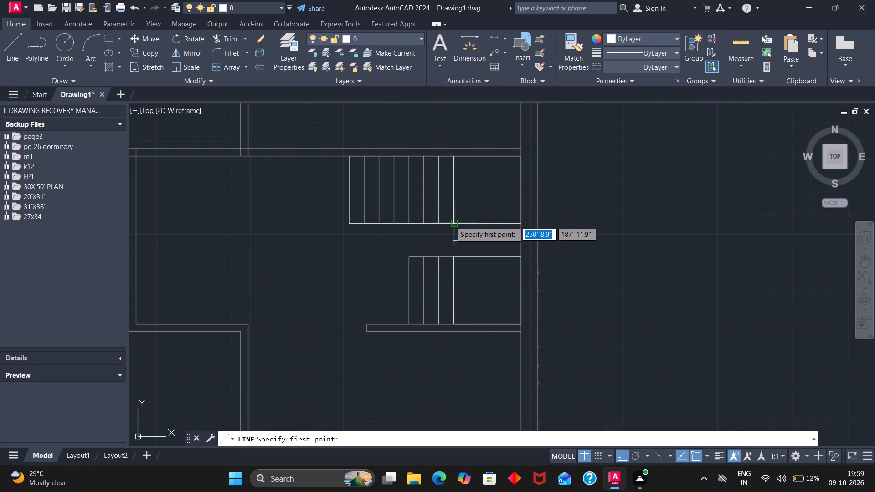
pyautogui.click(453, 224)
pyautogui.click(455, 256)
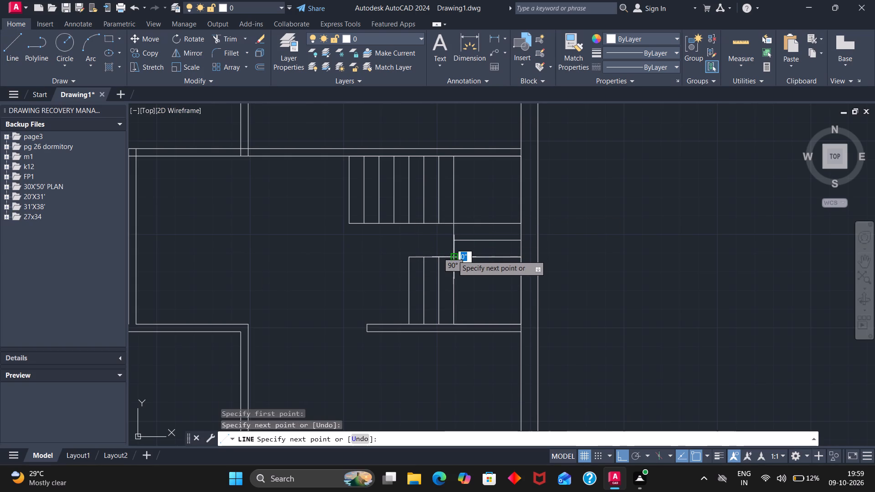
pyautogui.press('Escape')
# Draw a vertical line along the exterior wall from the upper square's lower-right corner to the lower square's upper-right corner.
pyautogui.press('space')
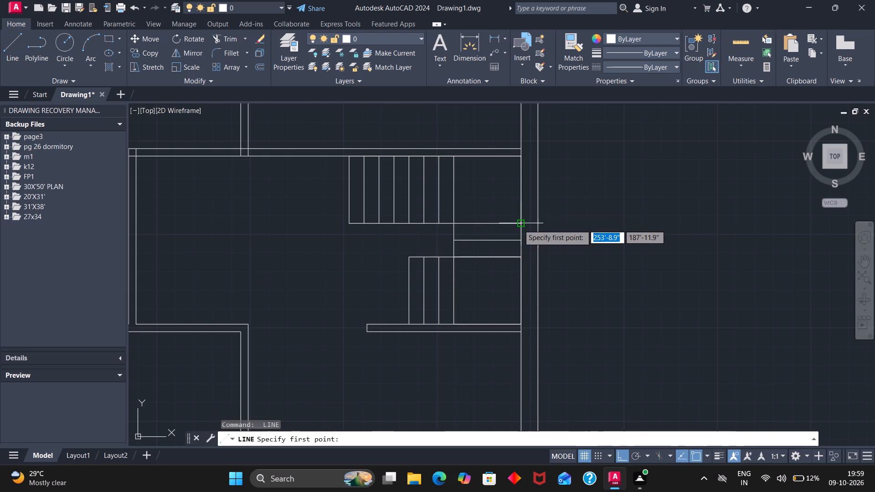
pyautogui.click(519, 225)
pyautogui.click(520, 256)
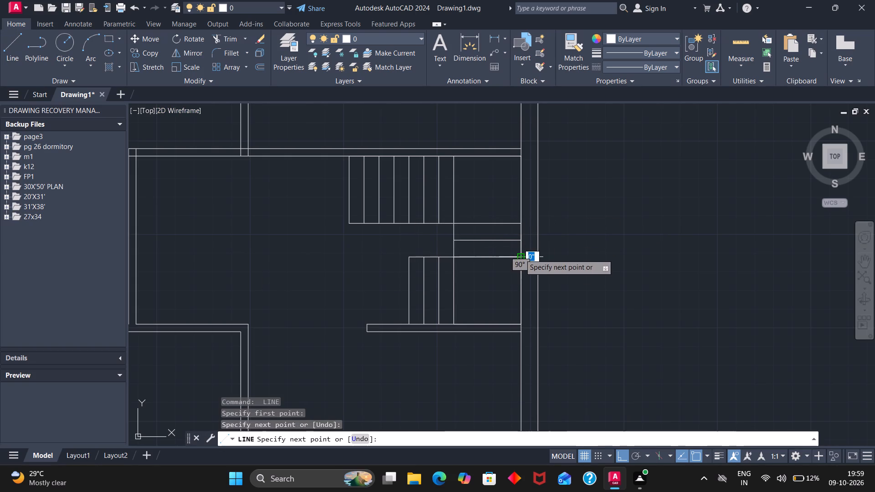
pyautogui.press('Escape')
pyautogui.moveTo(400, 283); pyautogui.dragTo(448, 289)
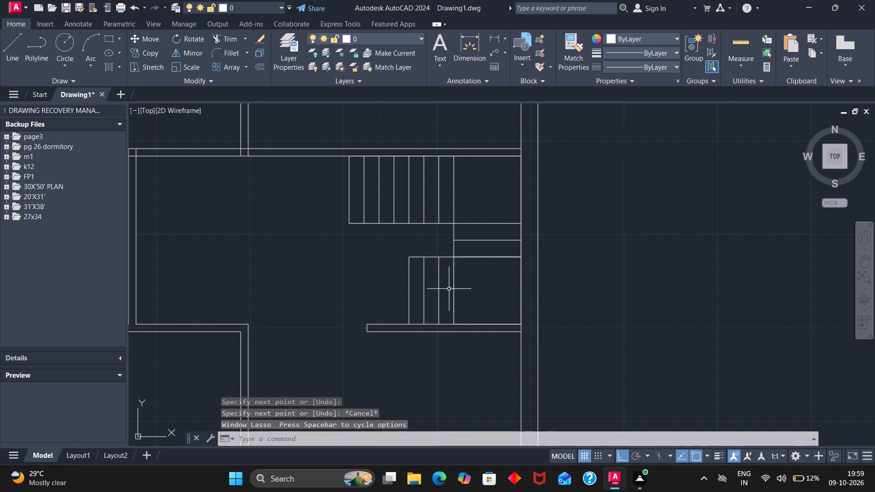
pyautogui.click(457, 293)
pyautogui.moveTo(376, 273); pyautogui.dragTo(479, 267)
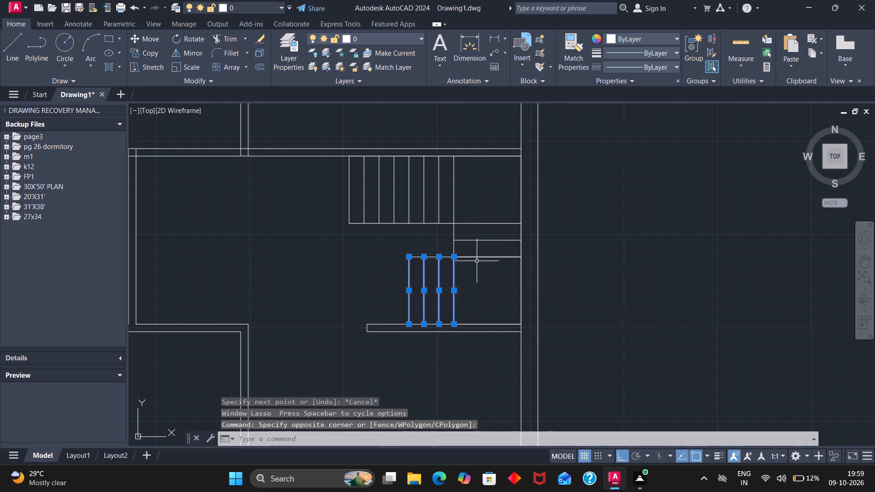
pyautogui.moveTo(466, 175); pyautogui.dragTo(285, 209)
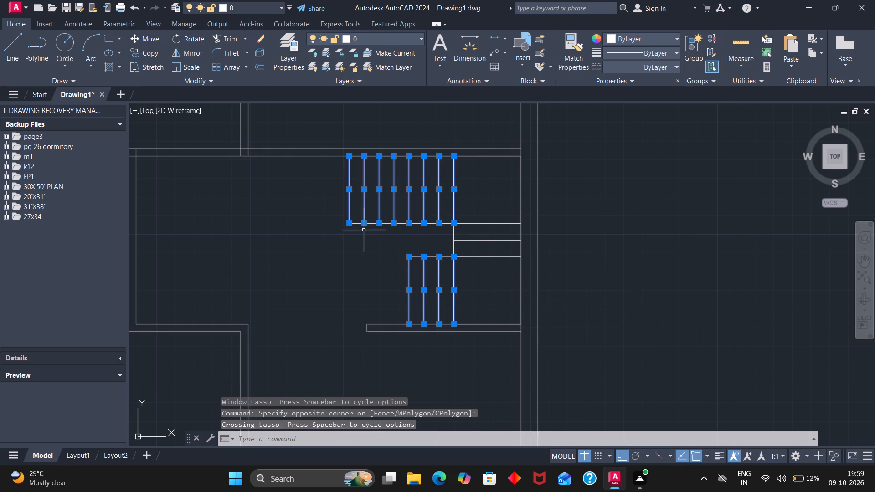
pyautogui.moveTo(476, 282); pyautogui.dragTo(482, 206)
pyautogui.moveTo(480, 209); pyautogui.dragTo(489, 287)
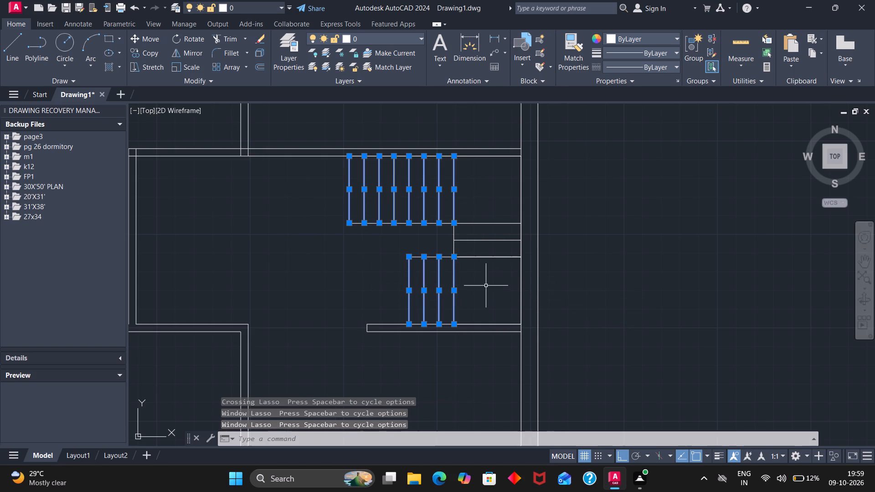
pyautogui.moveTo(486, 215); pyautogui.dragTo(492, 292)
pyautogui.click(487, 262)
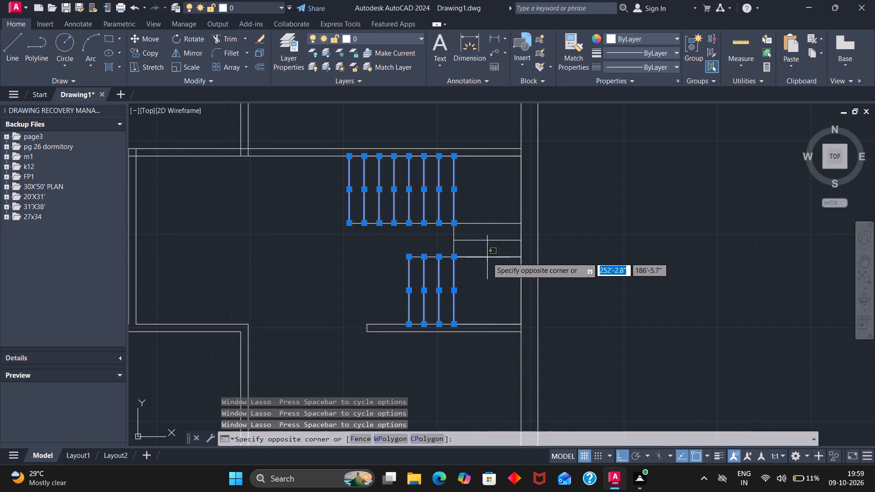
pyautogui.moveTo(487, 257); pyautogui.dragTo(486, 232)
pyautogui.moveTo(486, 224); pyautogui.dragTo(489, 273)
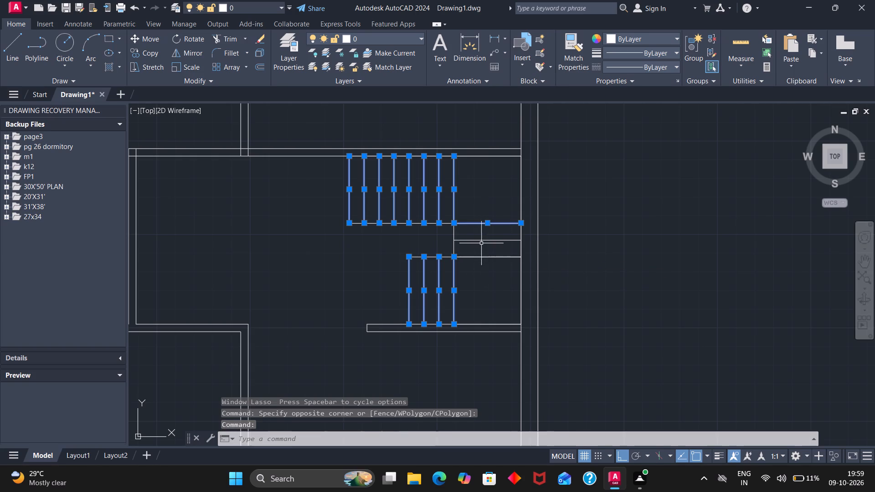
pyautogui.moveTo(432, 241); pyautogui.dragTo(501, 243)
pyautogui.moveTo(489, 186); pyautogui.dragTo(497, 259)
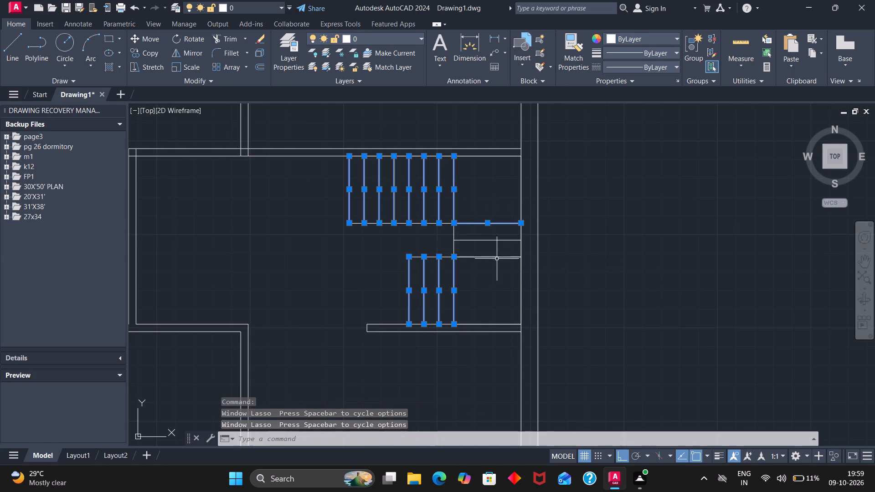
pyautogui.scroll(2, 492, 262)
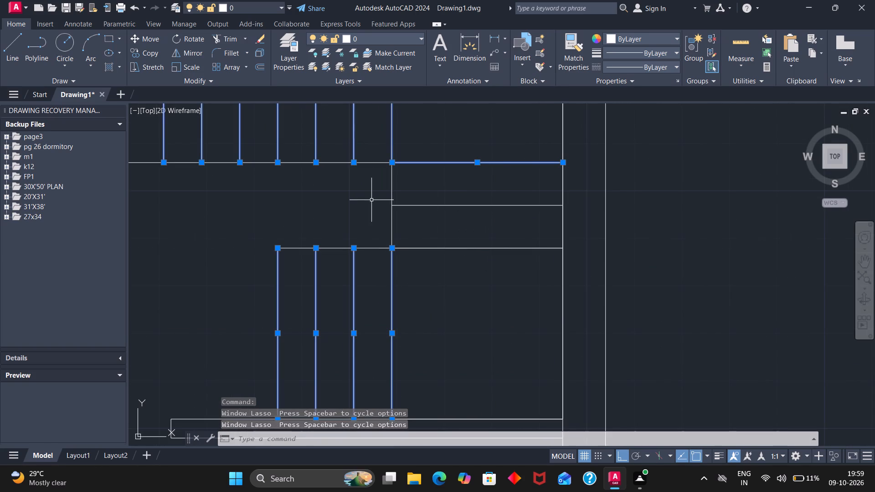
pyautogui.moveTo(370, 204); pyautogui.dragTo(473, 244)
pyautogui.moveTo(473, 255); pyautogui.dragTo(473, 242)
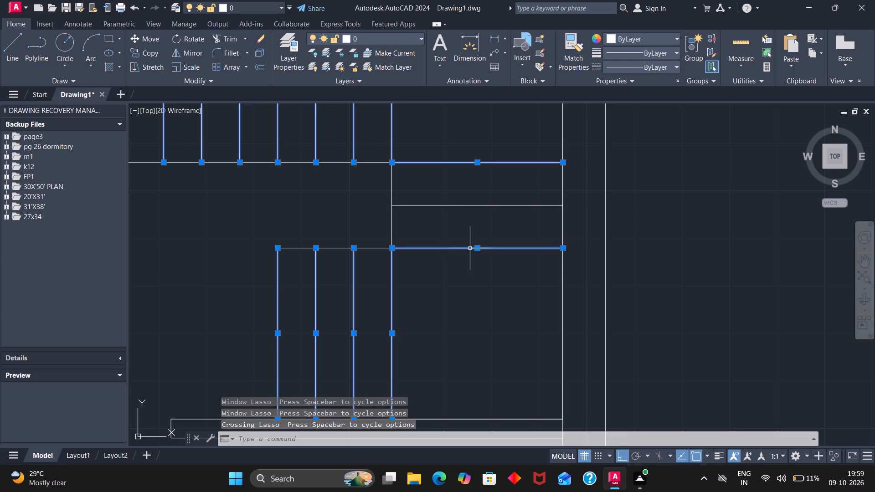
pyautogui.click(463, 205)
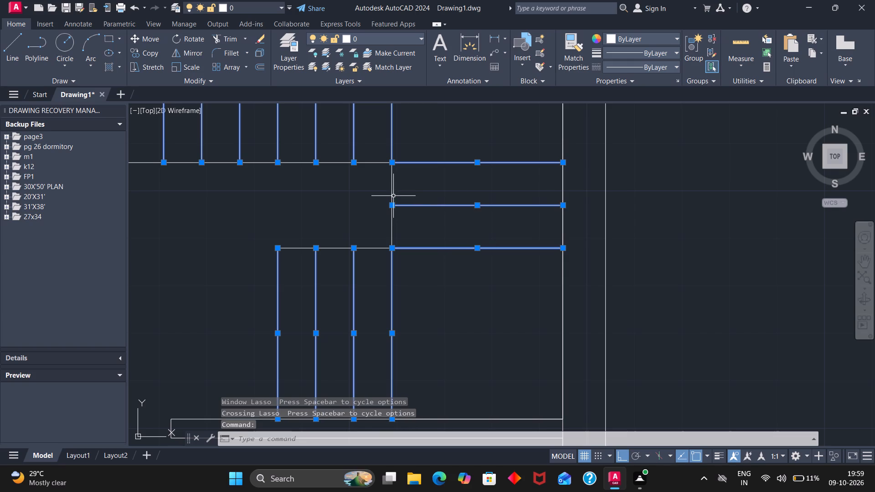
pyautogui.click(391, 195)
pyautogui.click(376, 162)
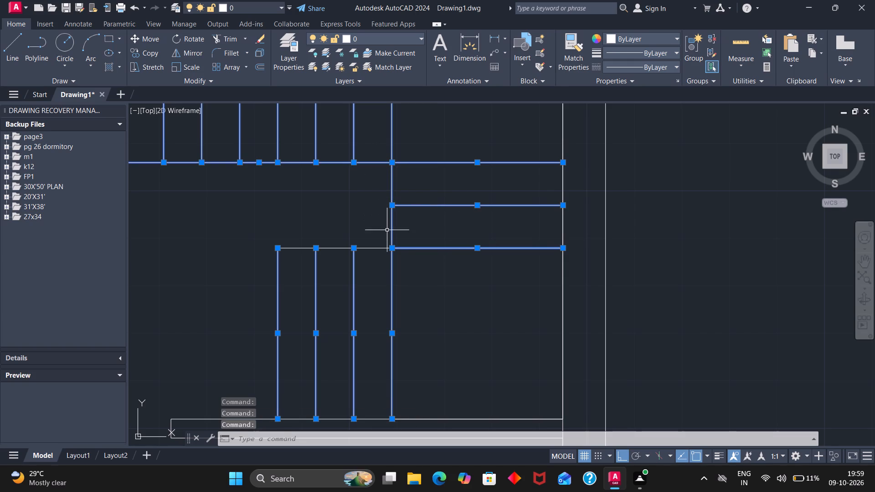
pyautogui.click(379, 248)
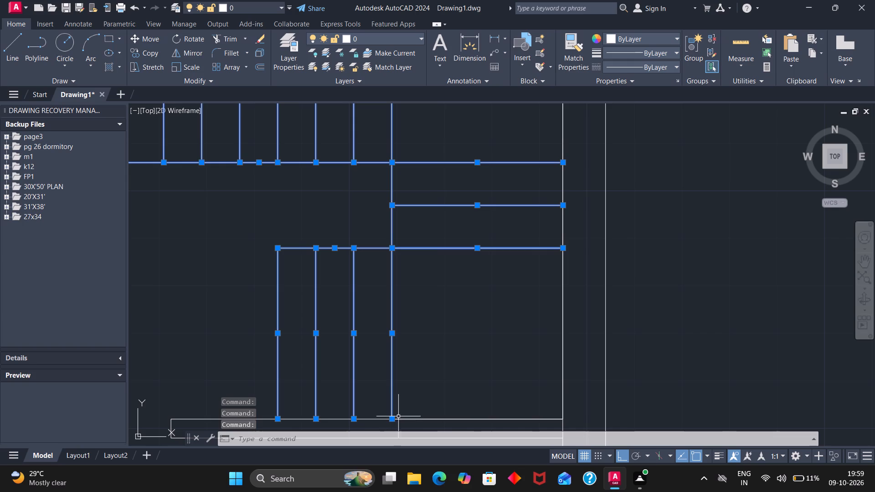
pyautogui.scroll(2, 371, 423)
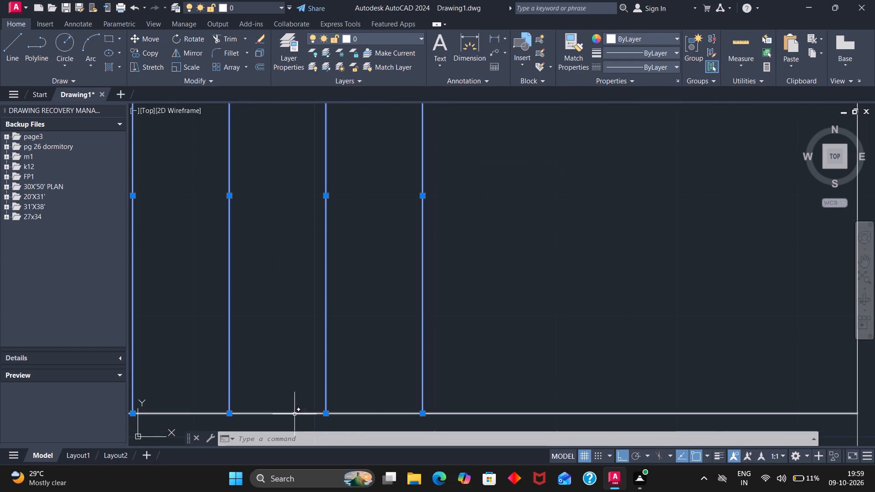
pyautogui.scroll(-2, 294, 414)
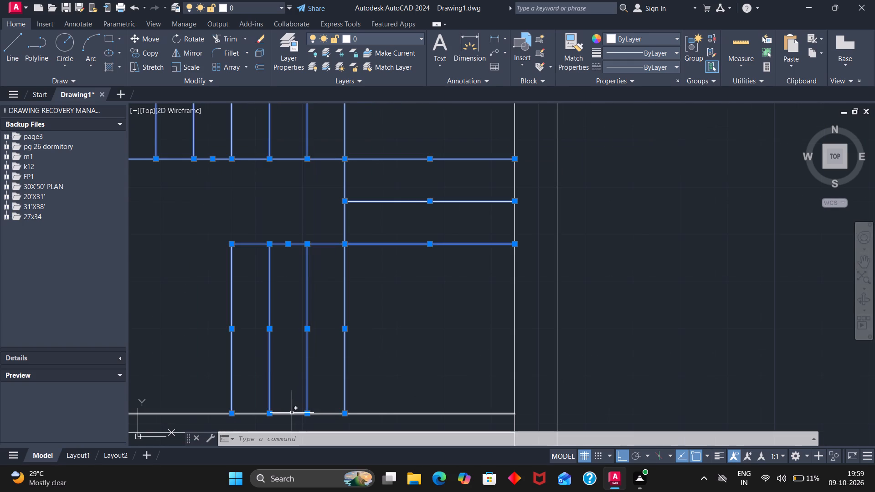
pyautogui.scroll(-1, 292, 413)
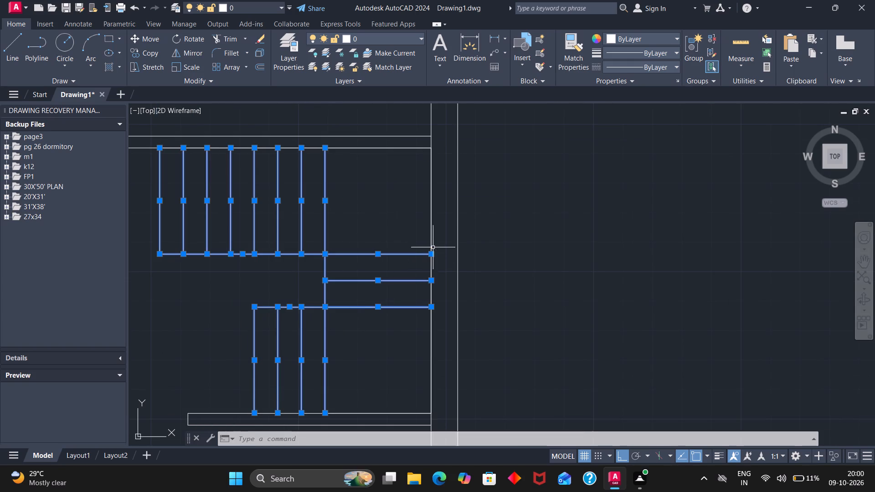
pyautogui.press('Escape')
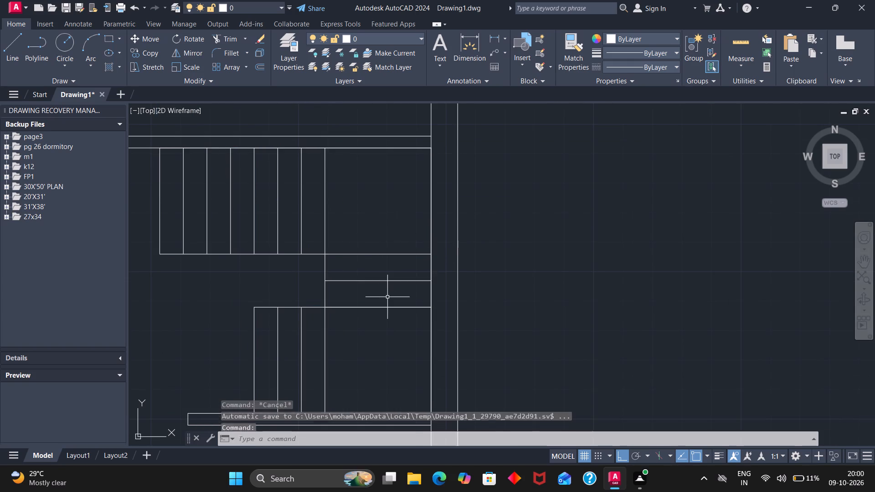
# Draw a diagonal line across the upper stair square from its lower-left corner to its upper-right corner.
pyautogui.scroll(-4, 387, 297)
pyautogui.scroll(-1, 338, 348)
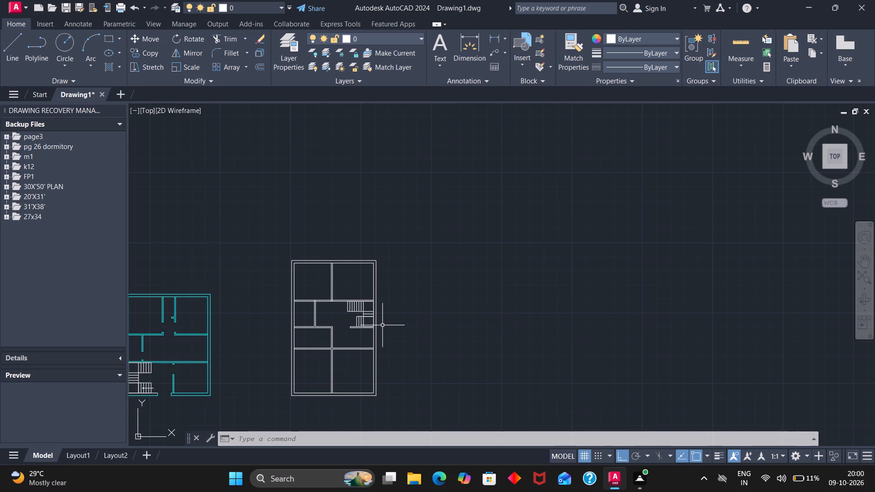
pyautogui.scroll(4, 370, 301)
pyautogui.scroll(-1, 370, 301)
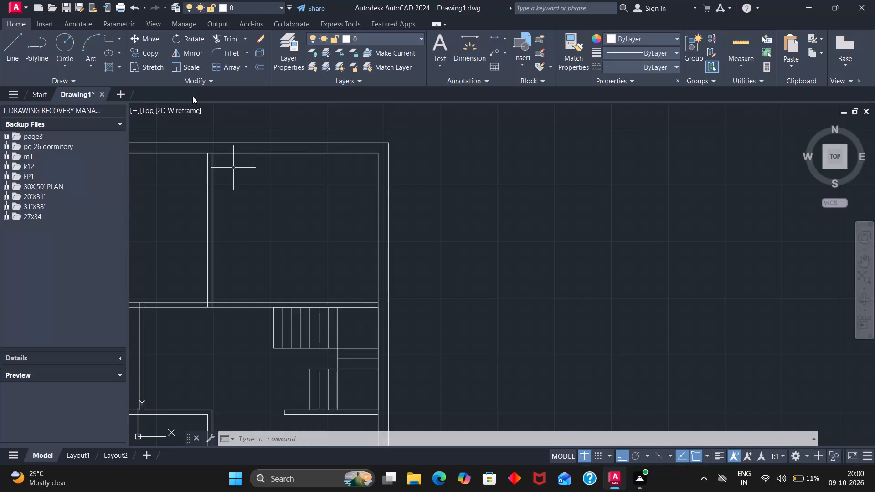
pyautogui.click(10, 47)
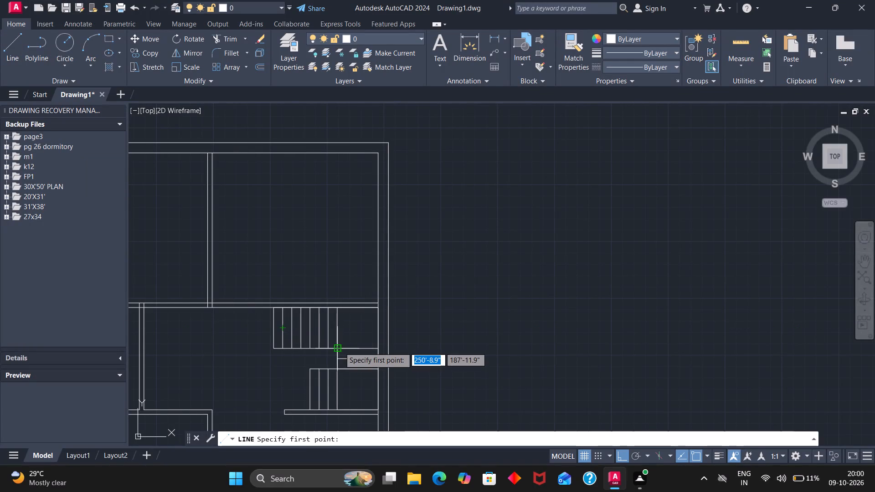
pyautogui.click(340, 347)
pyautogui.click(380, 310)
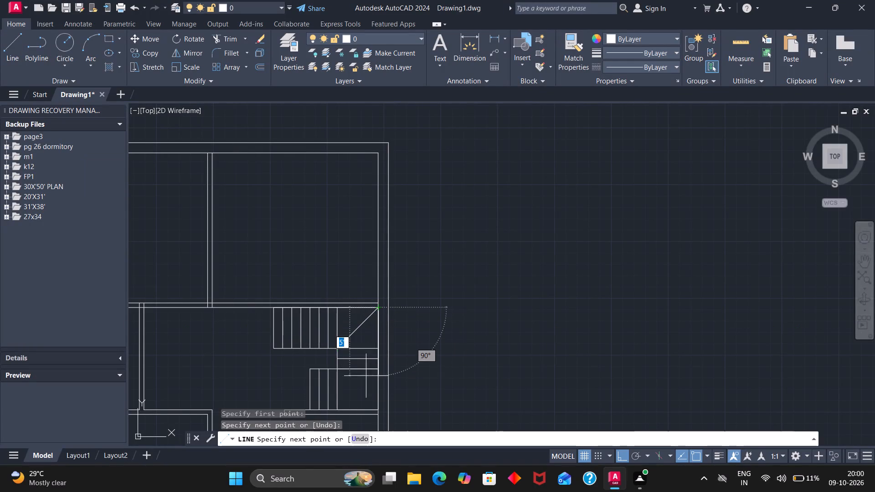
pyautogui.press('Escape')
# Draw a diagonal line from the lower square's upper-left corner to where the partition's lower face meets the exterior wall.
pyautogui.press('space')
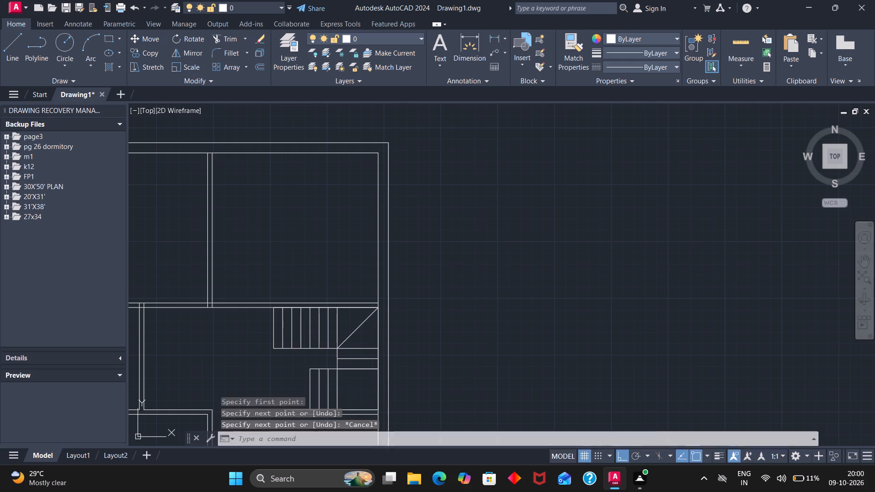
pyautogui.click(338, 370)
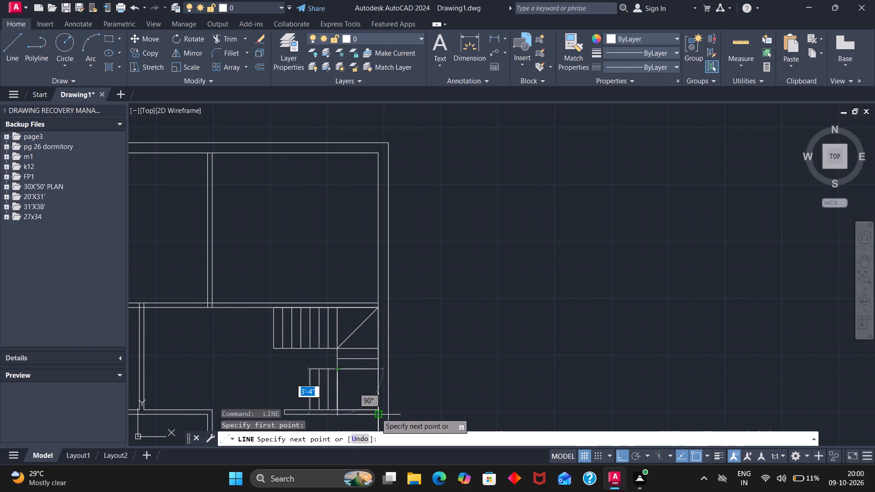
pyautogui.click(376, 413)
pyautogui.press('Escape')
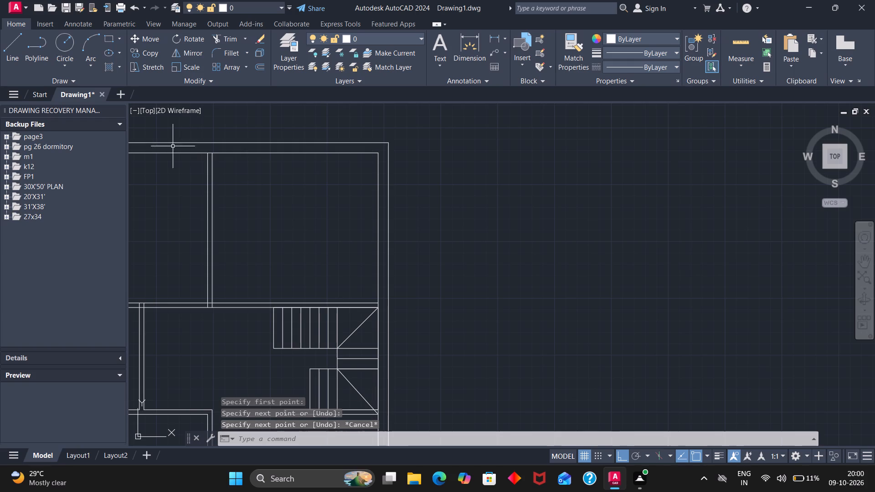
# Draw a horizontal direction line about 4'-3.5" long from the lower square's diagonal leftward across the lower steps.
pyautogui.click(15, 48)
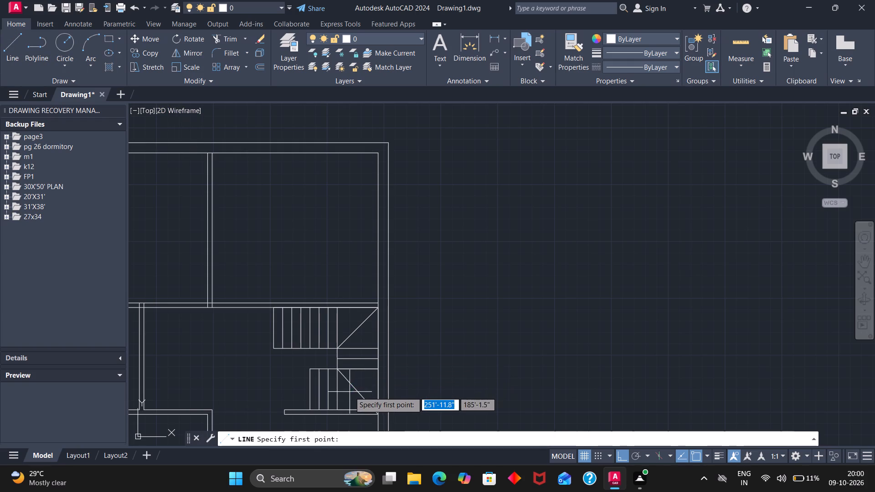
pyautogui.click(355, 392)
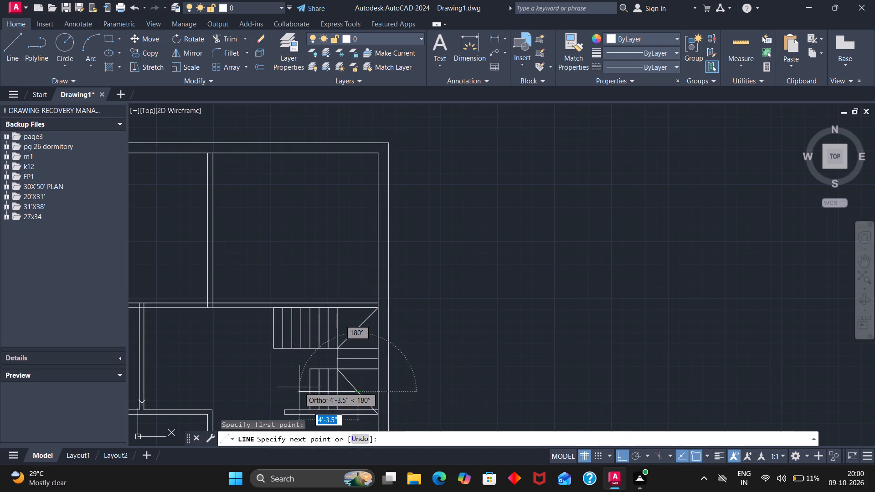
pyautogui.click(299, 387)
pyautogui.press('Escape')
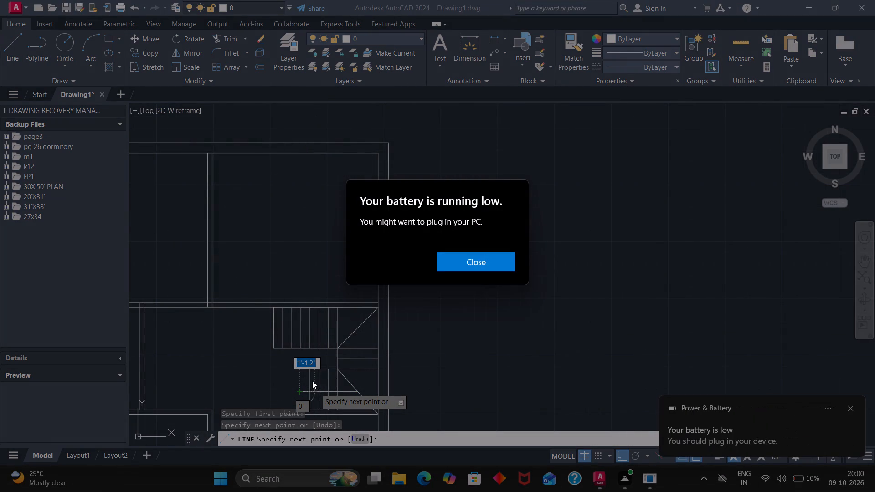
pyautogui.press('p')
pyautogui.write('ol')
pyautogui.press('Return')
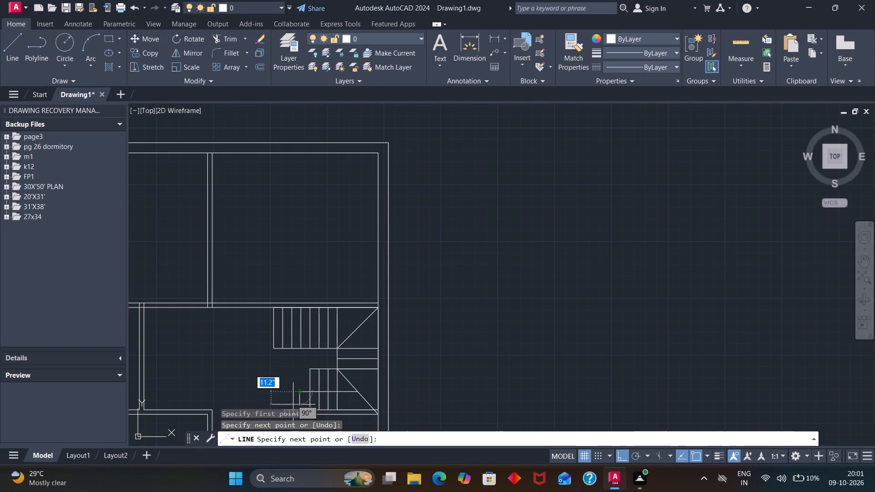
pyautogui.press('Escape')
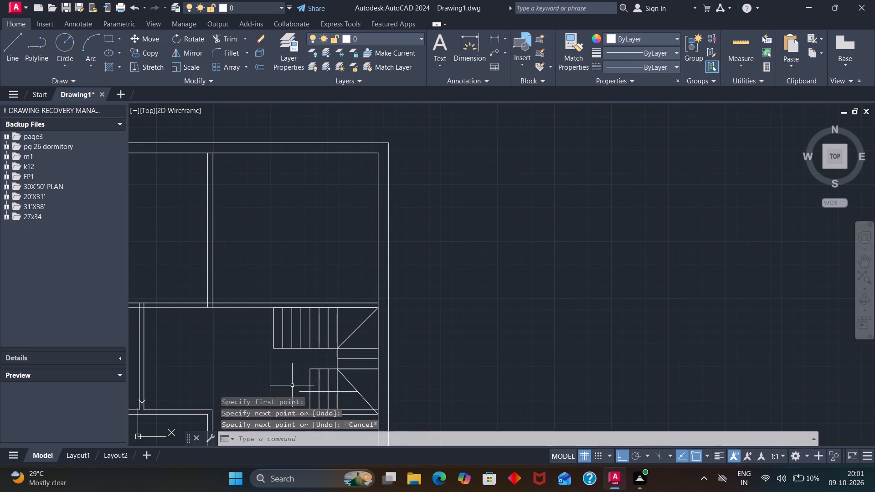
# Draw a three-sided polygon by its edge, running about 1'-3" straight up from the direction line's left end.
pyautogui.write('pol')
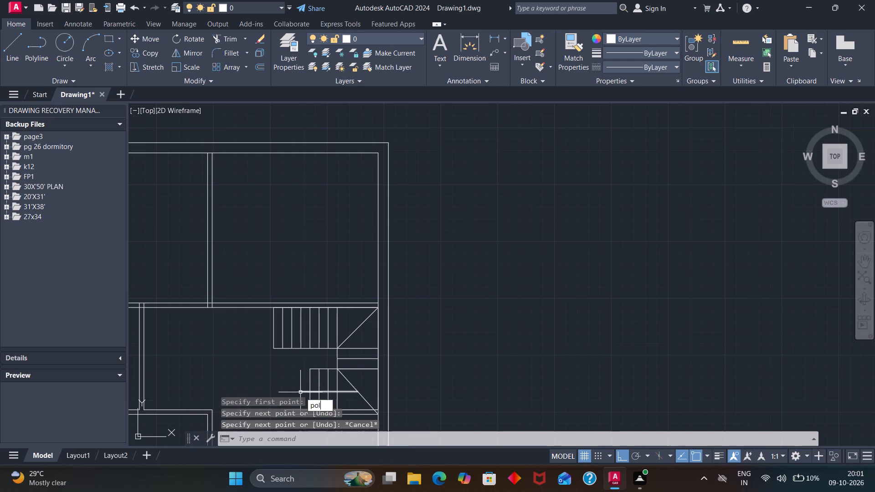
pyautogui.press('Return')
pyautogui.press('Return')
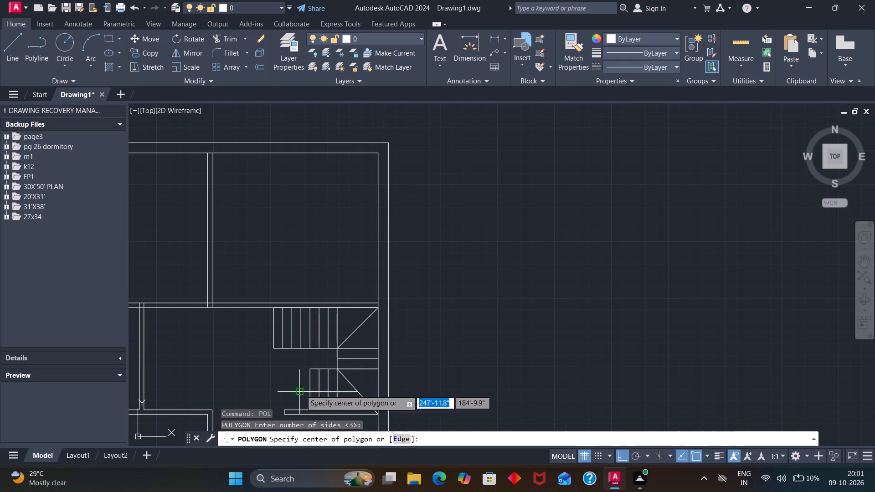
pyautogui.click(398, 439)
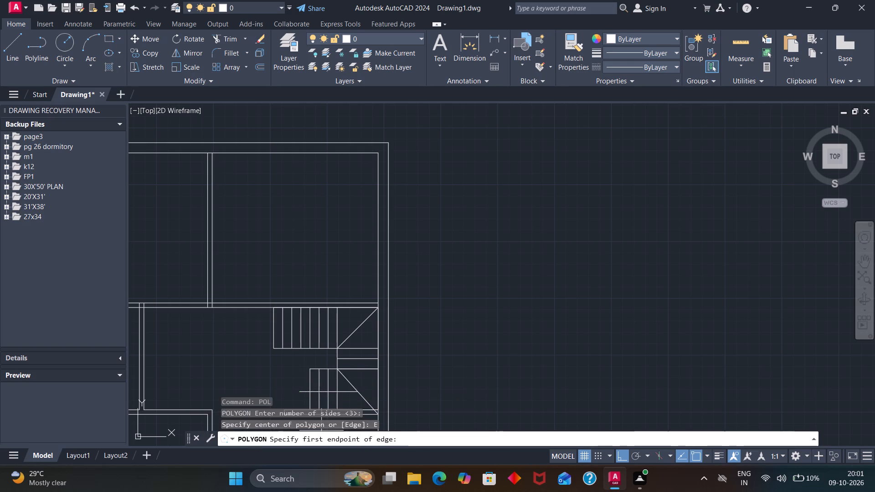
pyautogui.click(299, 394)
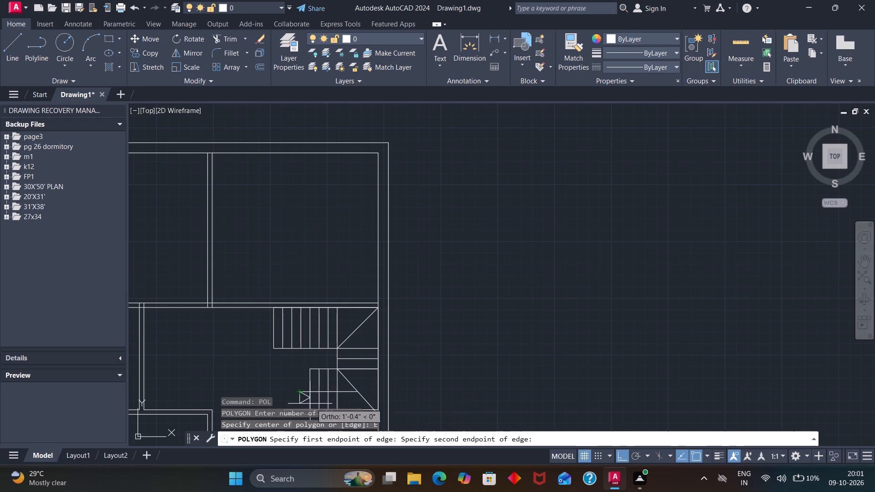
pyautogui.click(292, 374)
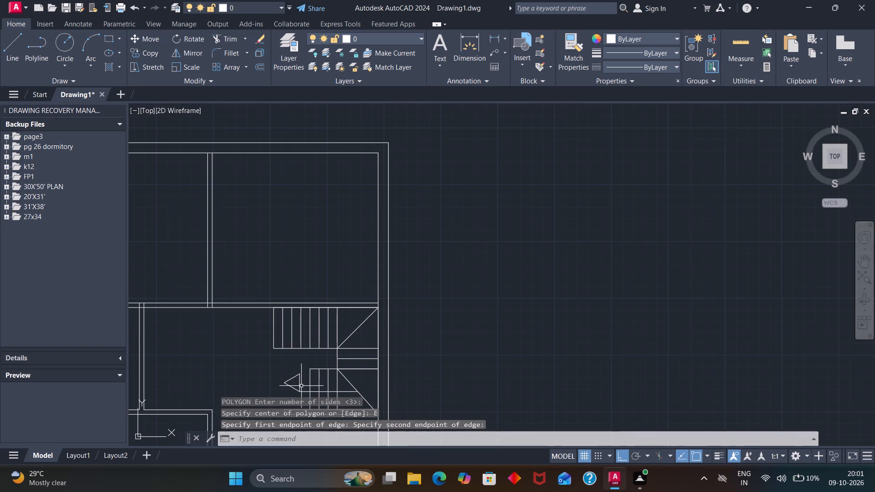
# Move the triangular arrowhead straight down so it centres on the left end of the stair direction line.
pyautogui.press('m')
pyautogui.press('Return')
pyautogui.click(300, 384)
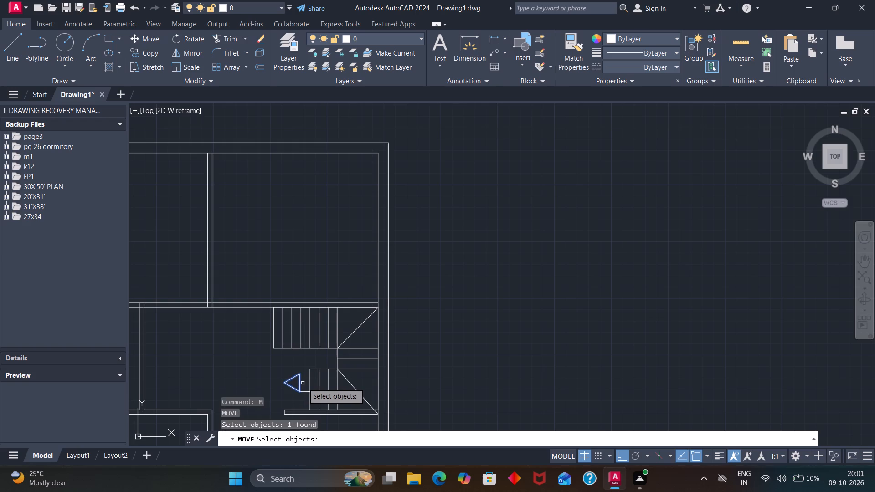
pyautogui.press('Return')
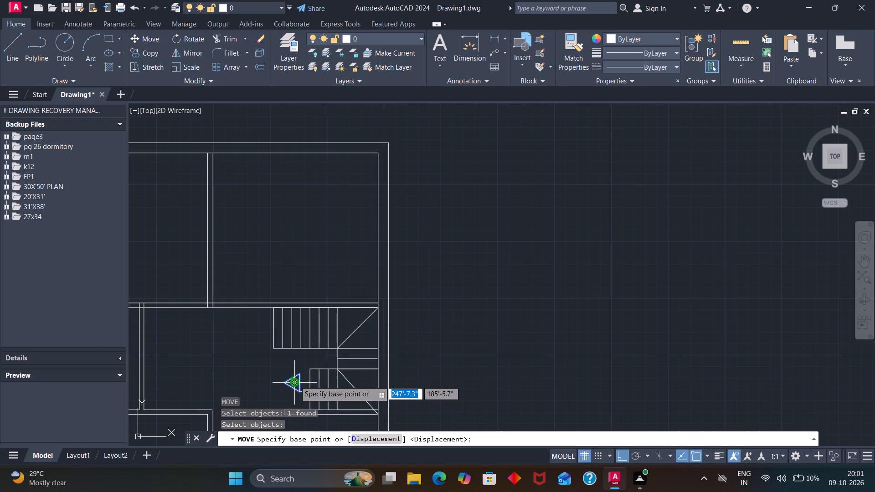
pyautogui.click(295, 381)
pyautogui.click(299, 390)
# Trim the small room's right-hand partition lines where they overrun into the upper horizontal partition.
pyautogui.scroll(-2, 318, 375)
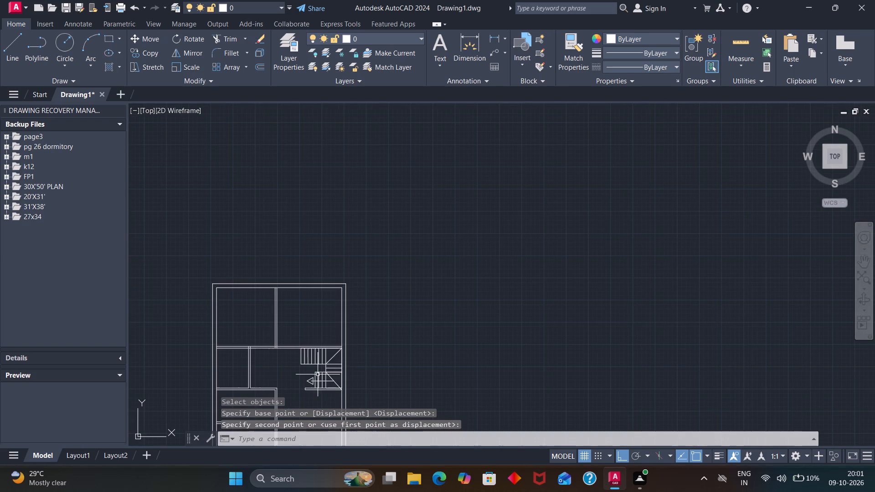
pyautogui.scroll(-3, 365, 369)
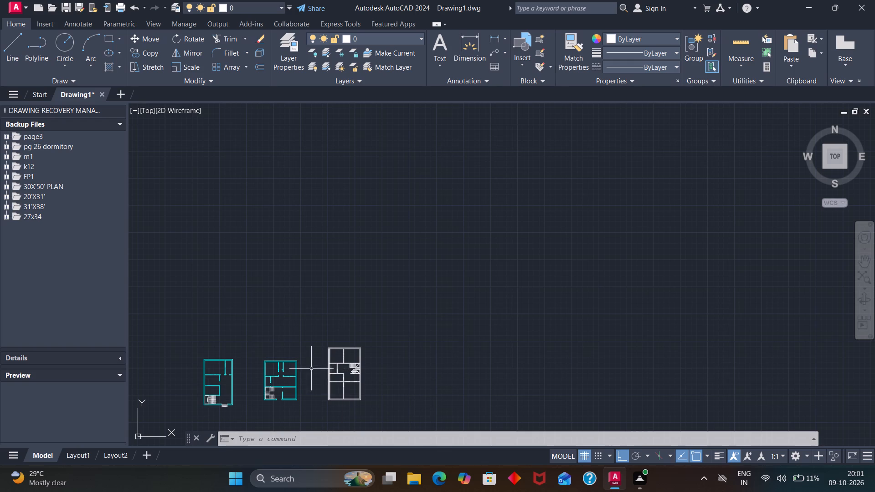
pyautogui.scroll(6, 337, 363)
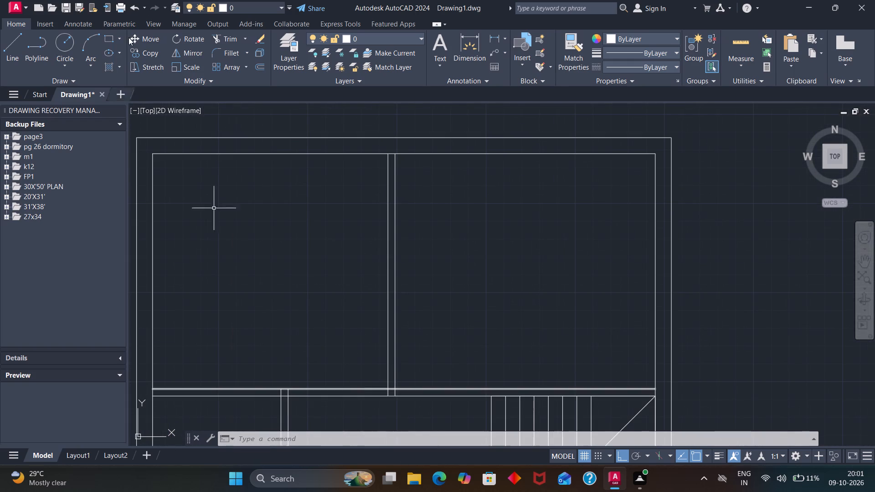
pyautogui.click(225, 38)
pyautogui.scroll(6, 299, 389)
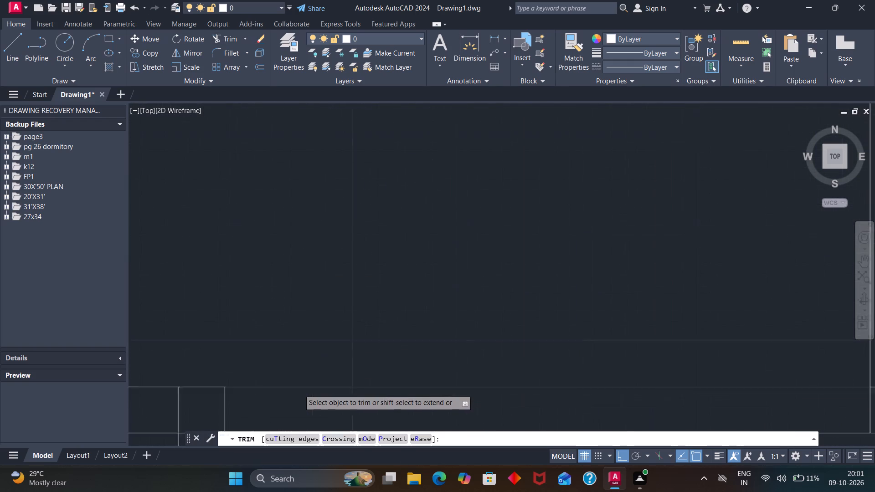
pyautogui.scroll(-3, 230, 405)
pyautogui.scroll(-3, 192, 405)
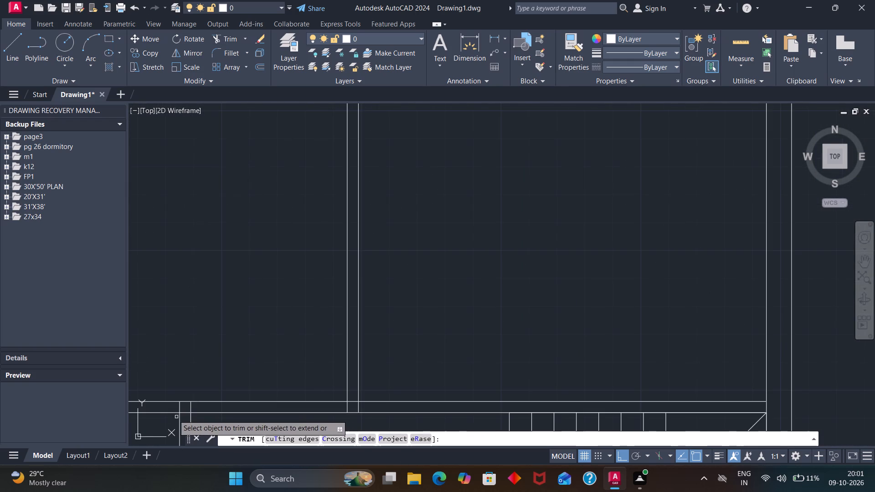
pyautogui.moveTo(173, 408); pyautogui.dragTo(195, 405)
# Trim the overlapping lines at the junction of the upper vertical partition with the horizontal partition below it.
pyautogui.scroll(-3, 235, 392)
pyautogui.scroll(4, 291, 392)
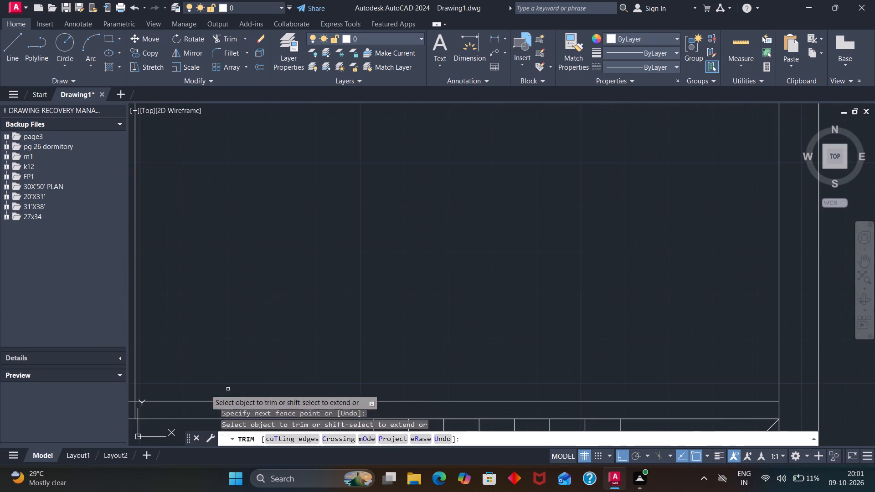
pyautogui.scroll(-4, 163, 395)
pyautogui.scroll(2, 149, 402)
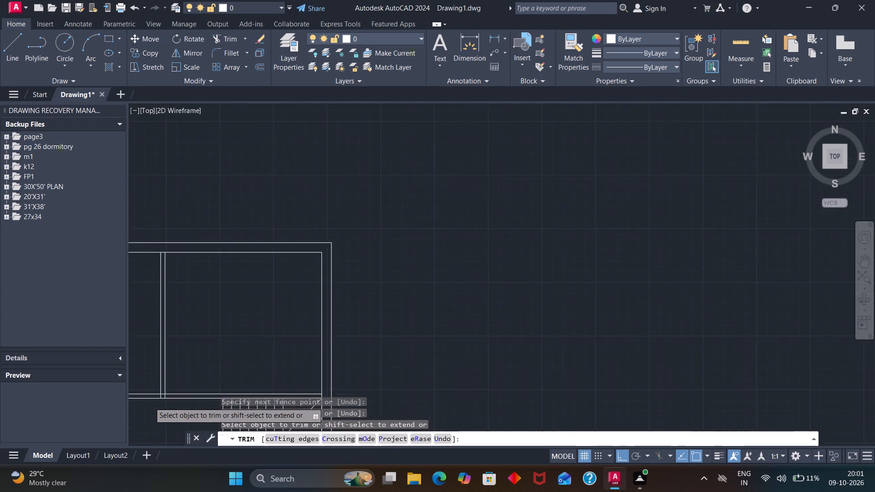
pyautogui.scroll(2, 149, 402)
pyautogui.moveTo(190, 379); pyautogui.dragTo(203, 360)
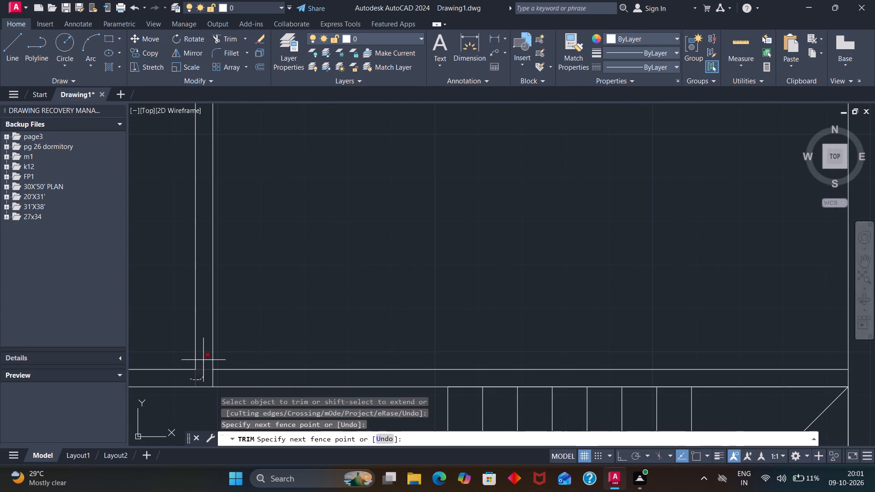
pyautogui.moveTo(203, 360); pyautogui.dragTo(221, 379)
# Draw a short vertical line across the upper horizontal partition's thickness, aligned with the upper vertical partition's left face.
pyautogui.scroll(-6, 222, 377)
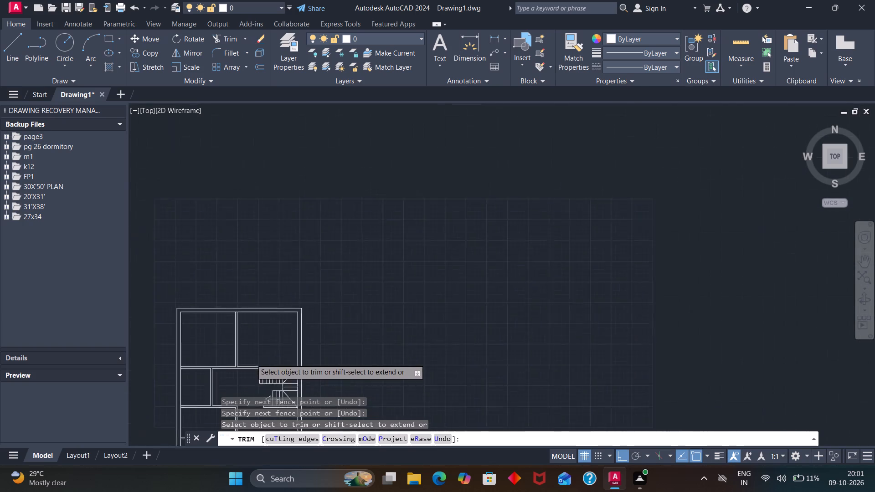
pyautogui.scroll(-3, 226, 386)
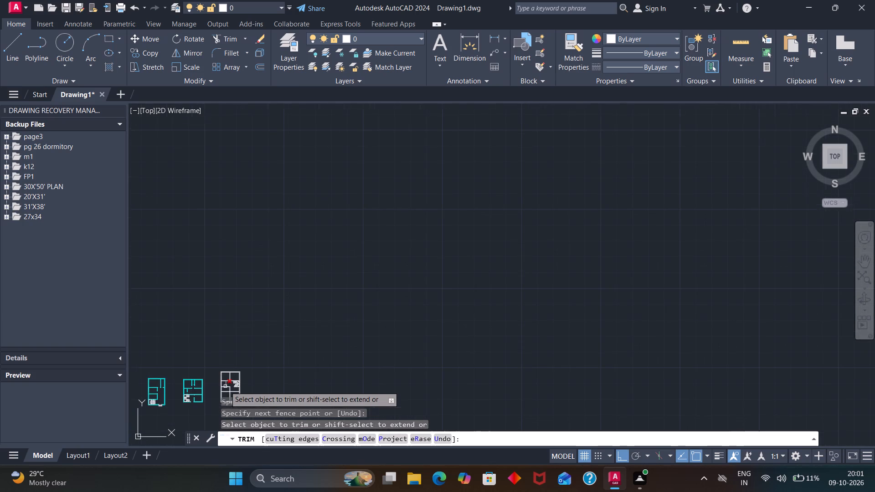
pyautogui.scroll(6, 225, 396)
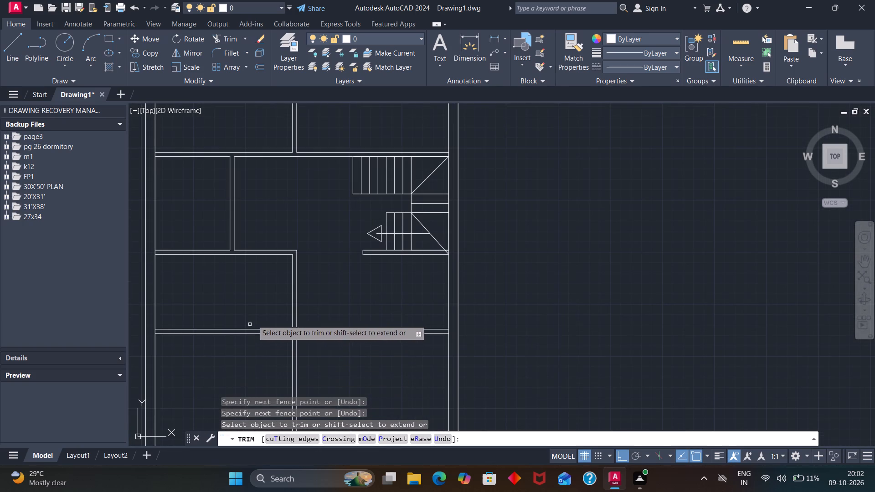
pyautogui.scroll(-3, 293, 365)
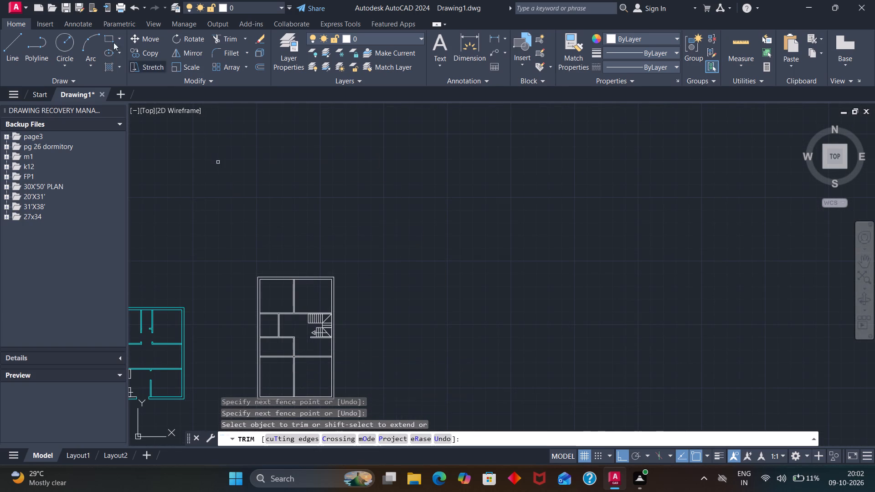
pyautogui.click(15, 45)
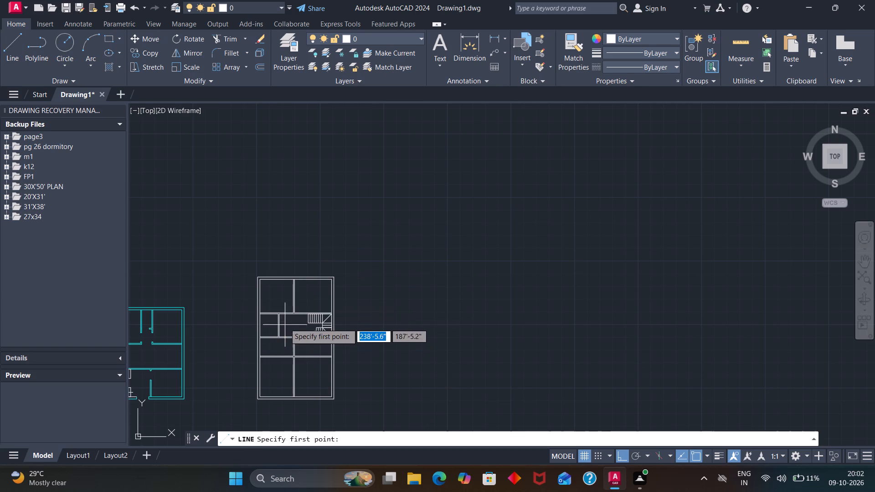
pyautogui.scroll(3, 283, 310)
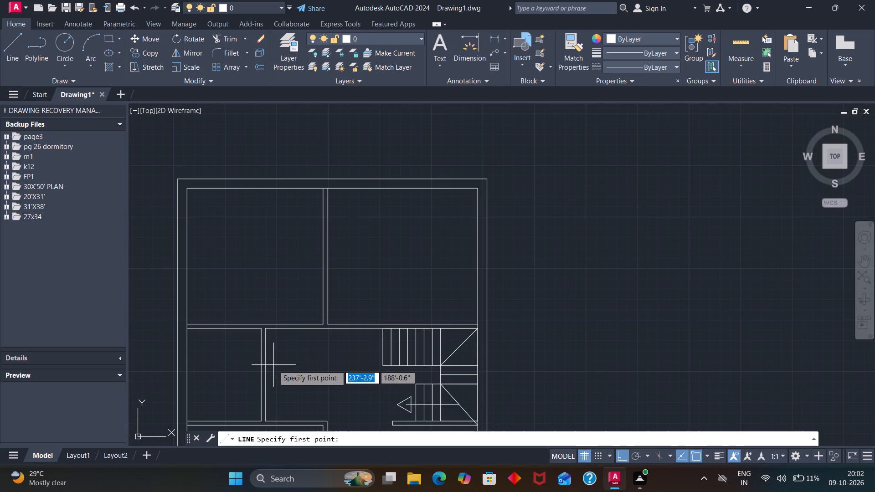
pyautogui.click(320, 323)
pyautogui.click(320, 329)
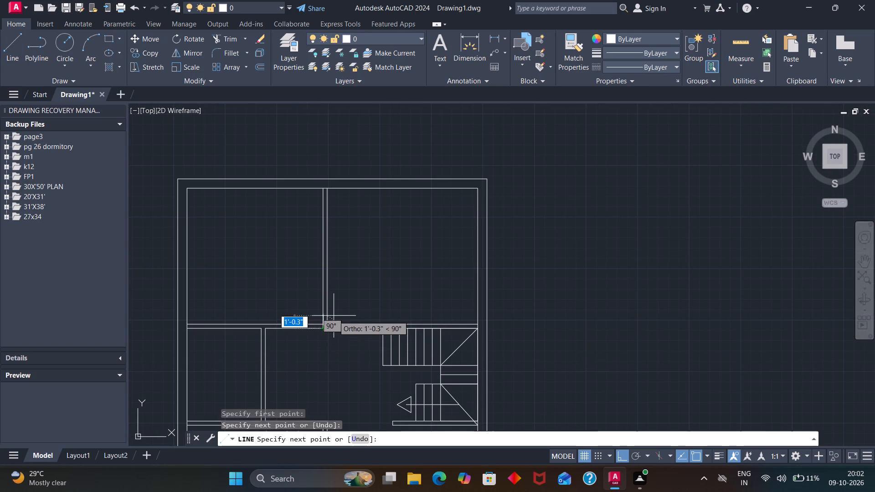
pyautogui.press('Escape')
# Draw a matching short vertical line across the horizontal partition, aligned with the upper vertical partition's right face.
pyautogui.press('space')
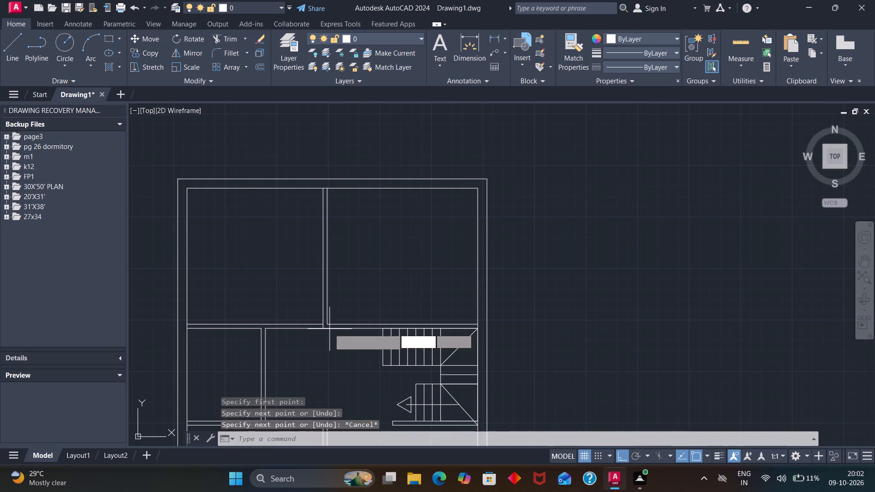
pyautogui.click(326, 325)
pyautogui.click(327, 329)
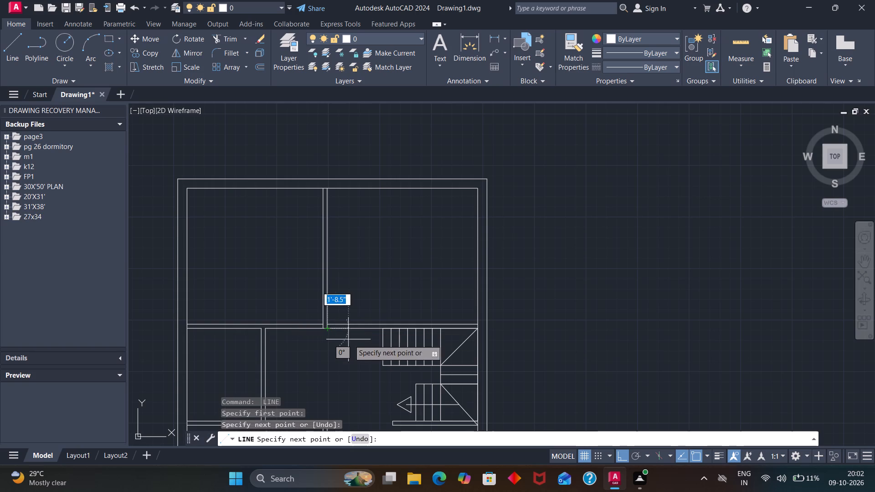
pyautogui.press('space')
# Draw a short horizontal line closing the bottom end of the small room's right-hand partition where it meets the middle partition.
pyautogui.scroll(-1, 299, 354)
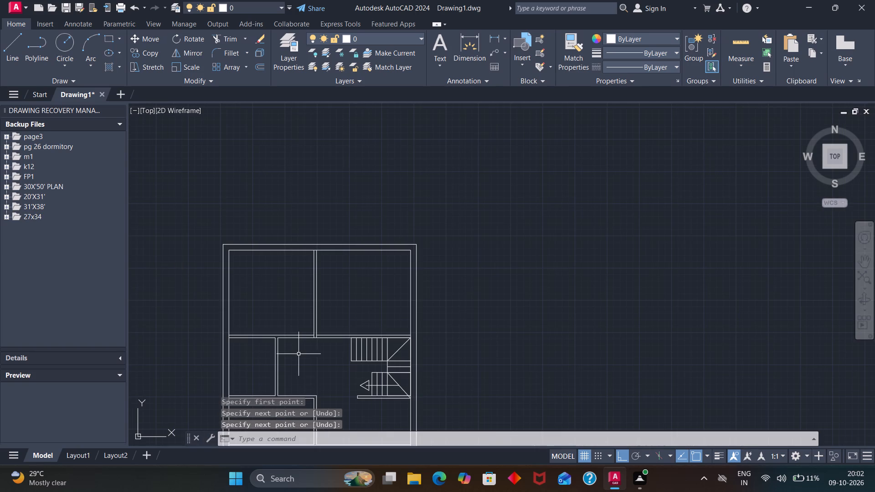
pyautogui.scroll(-1, 286, 367)
pyautogui.scroll(4, 280, 387)
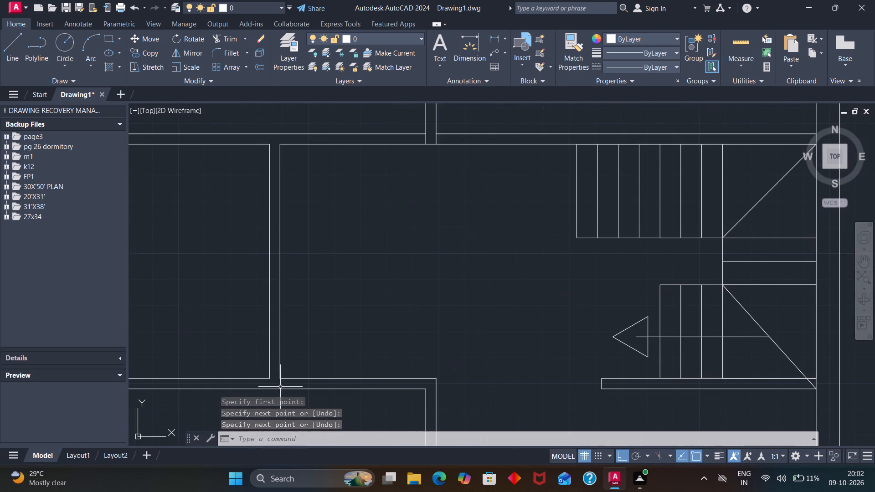
pyautogui.press('space')
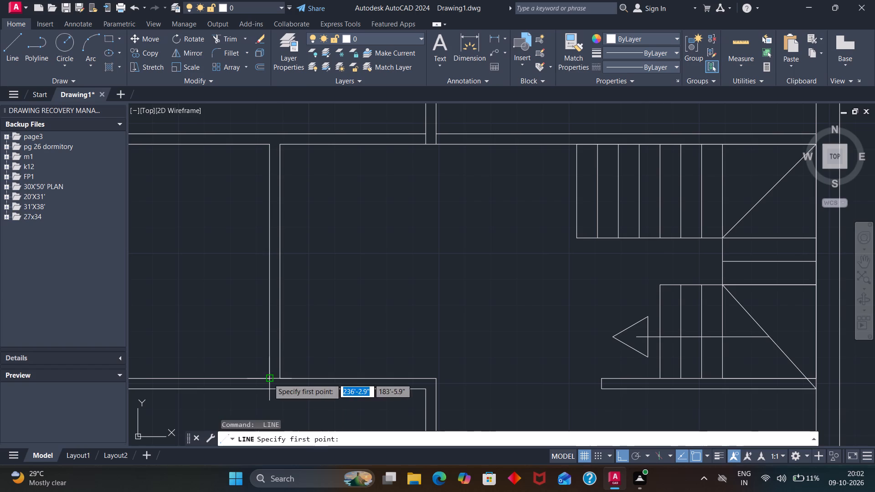
pyautogui.click(268, 379)
pyautogui.click(279, 377)
pyautogui.press('space')
# Draw a short horizontal line across the central vertical partition, level with the lower face of the middle partition's corner.
pyautogui.scroll(-3, 312, 368)
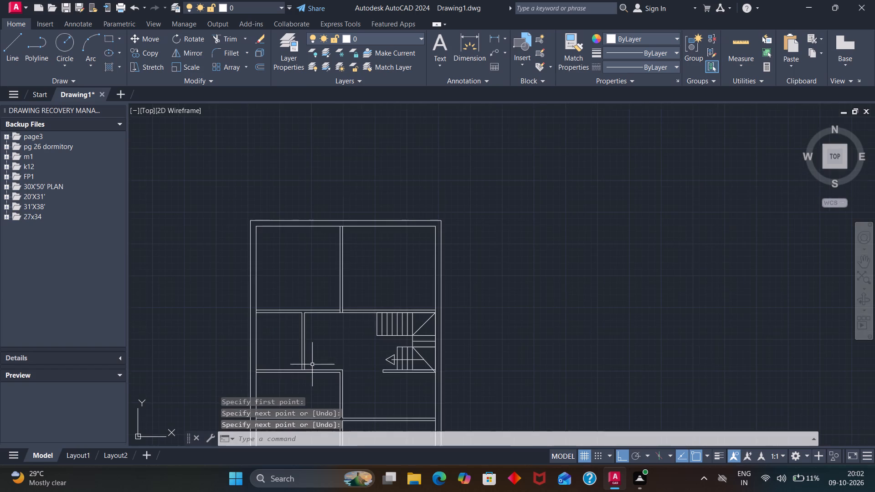
pyautogui.scroll(-2, 313, 364)
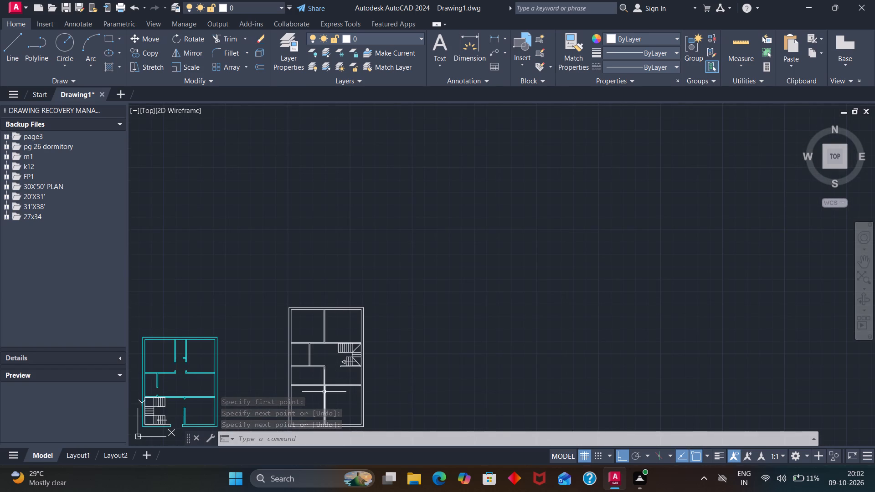
pyautogui.scroll(4, 324, 388)
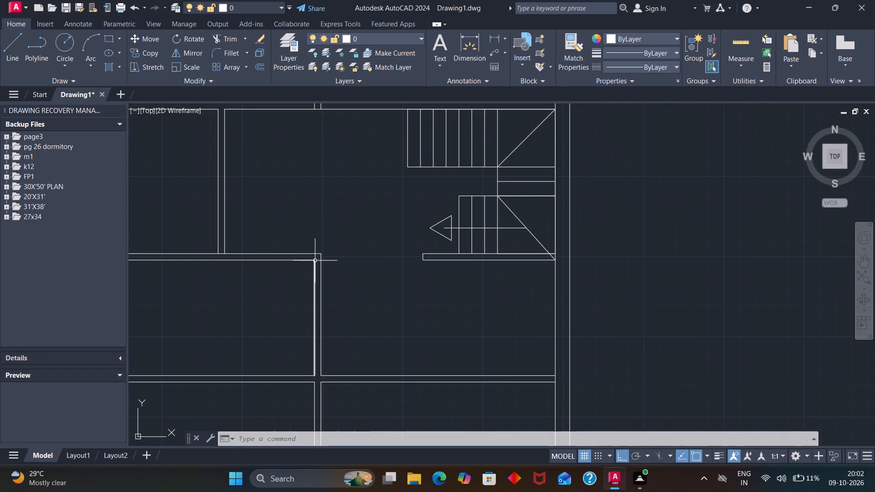
pyautogui.press('space')
pyautogui.click(314, 262)
pyautogui.click(322, 262)
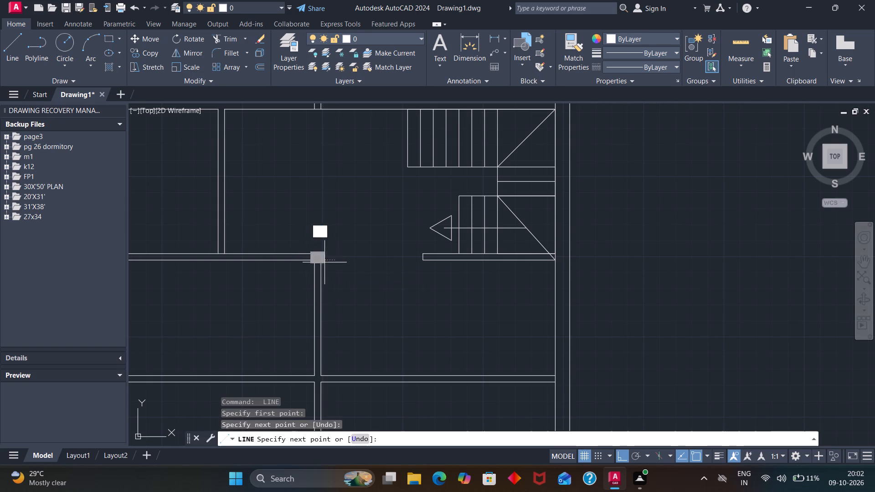
pyautogui.press('space')
# Draw a short horizontal line across the central vertical partition, level with the lowest horizontal partition's lower face.
pyautogui.scroll(-4, 319, 310)
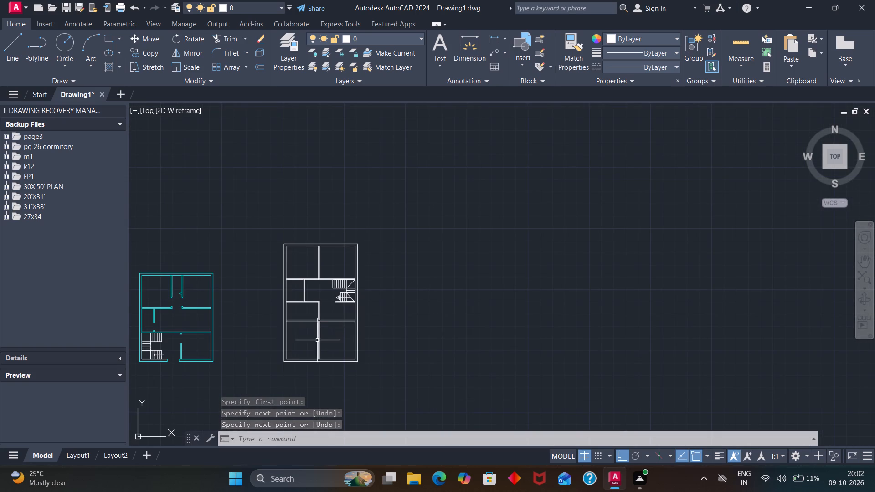
pyautogui.scroll(4, 320, 336)
pyautogui.press('space')
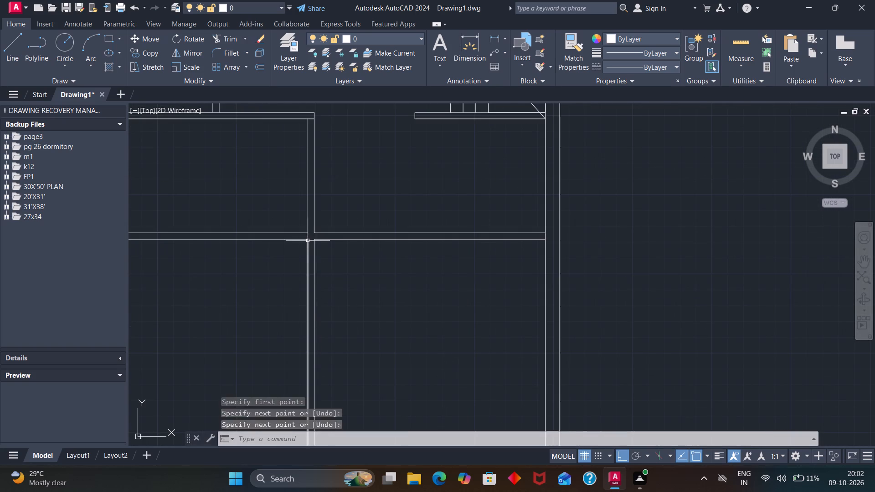
pyautogui.click(308, 241)
pyautogui.click(316, 240)
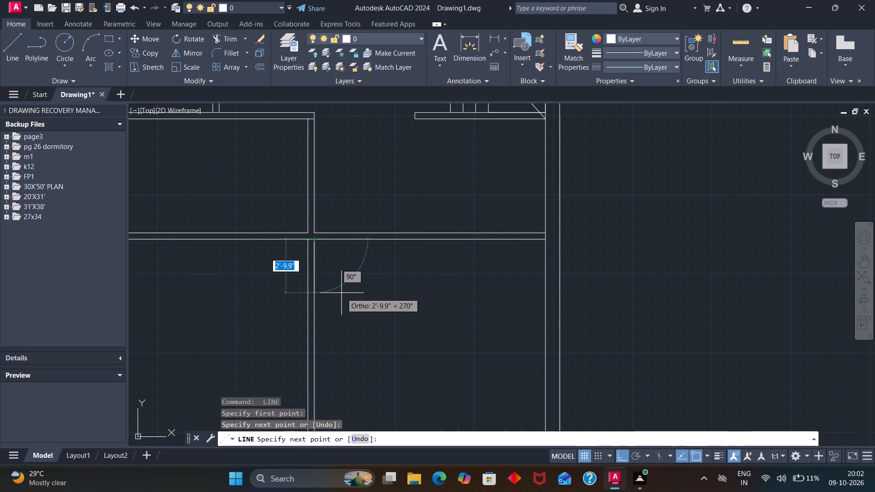
pyautogui.press('Escape')
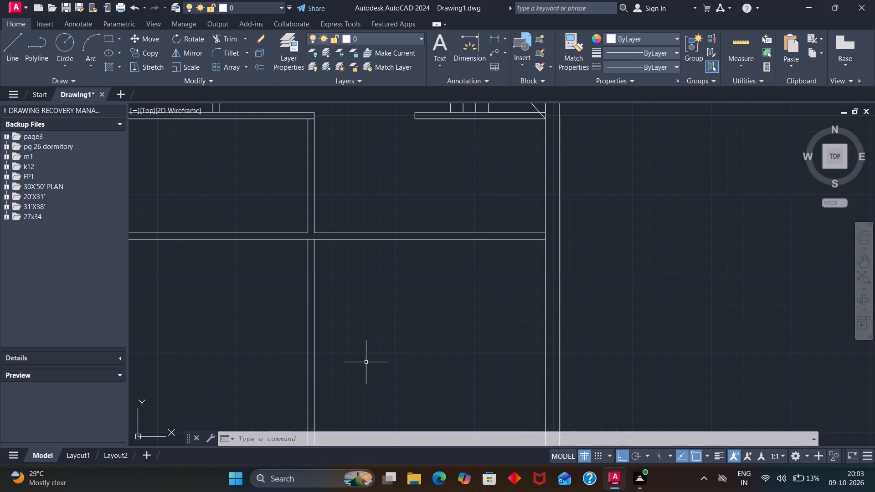
# Offset the two short lines under the upper vertical partition 6" outward, one to each side along the horizontal partition.
pyautogui.scroll(-3, 310, 248)
pyautogui.scroll(-3, 304, 178)
pyautogui.scroll(2, 292, 138)
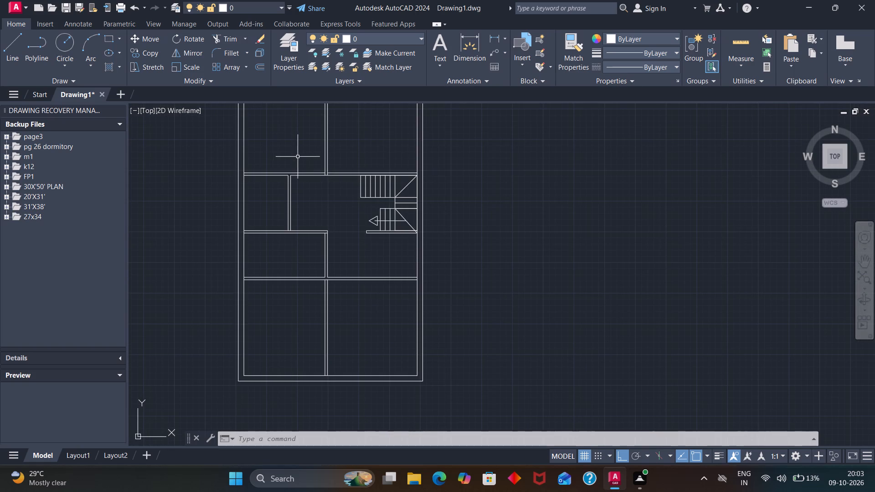
pyautogui.press('o')
pyautogui.press('Return')
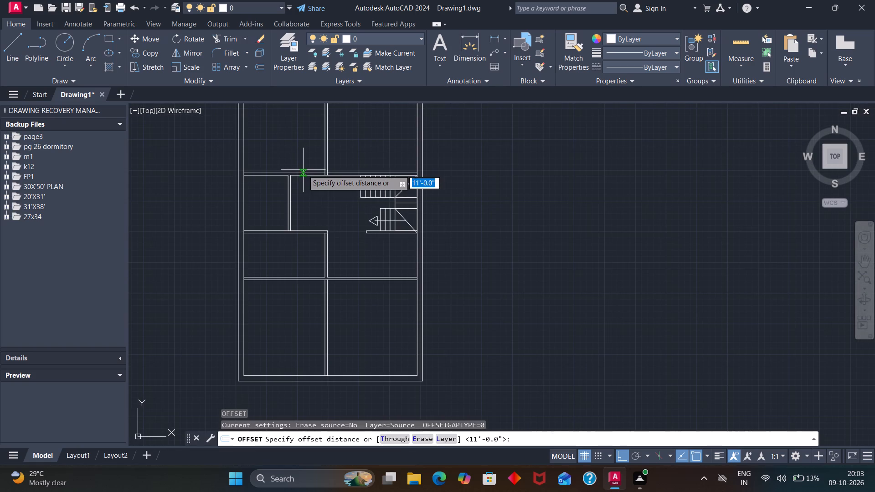
pyautogui.scroll(2, 325, 177)
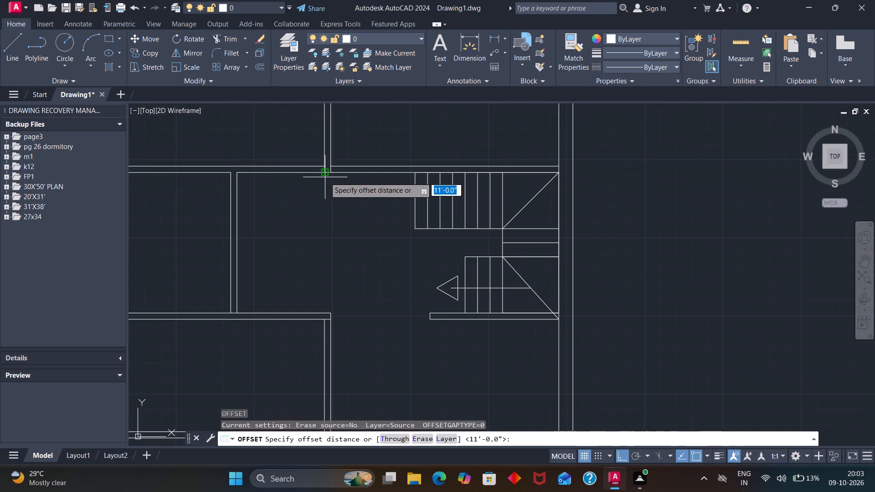
pyautogui.press('6')
pyautogui.press('Return')
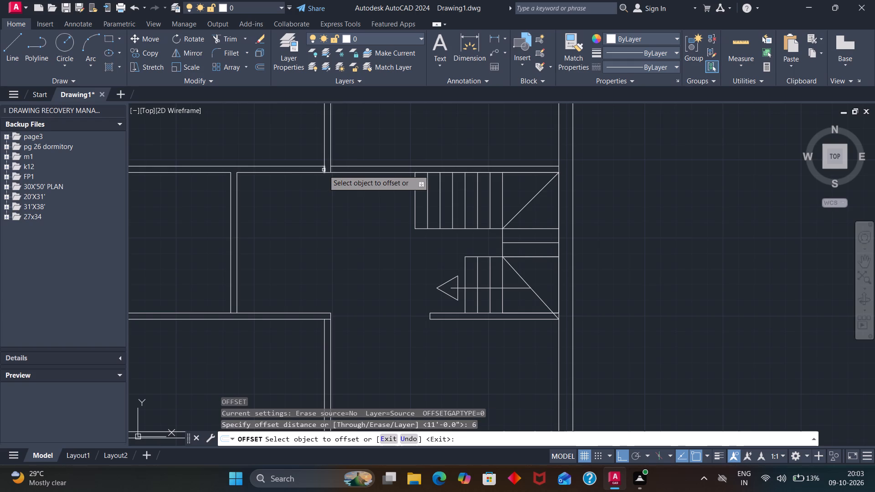
pyautogui.click(324, 170)
pyautogui.click(310, 170)
pyautogui.click(334, 169)
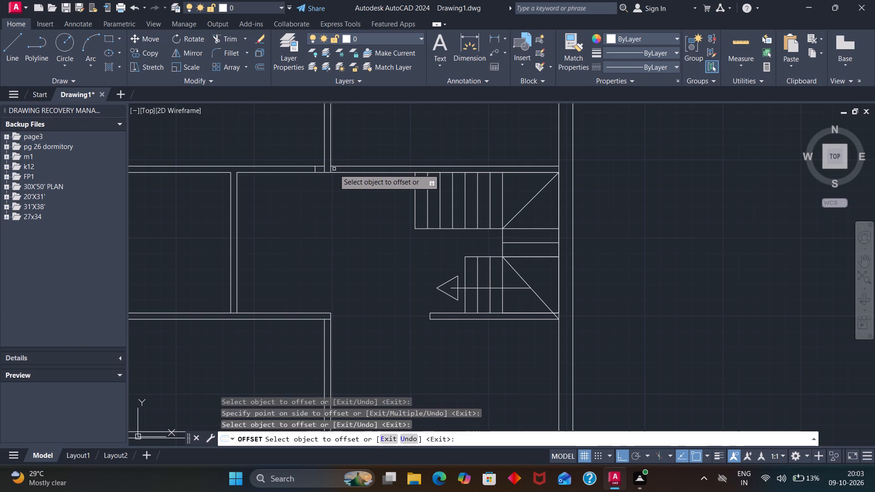
pyautogui.click(331, 170)
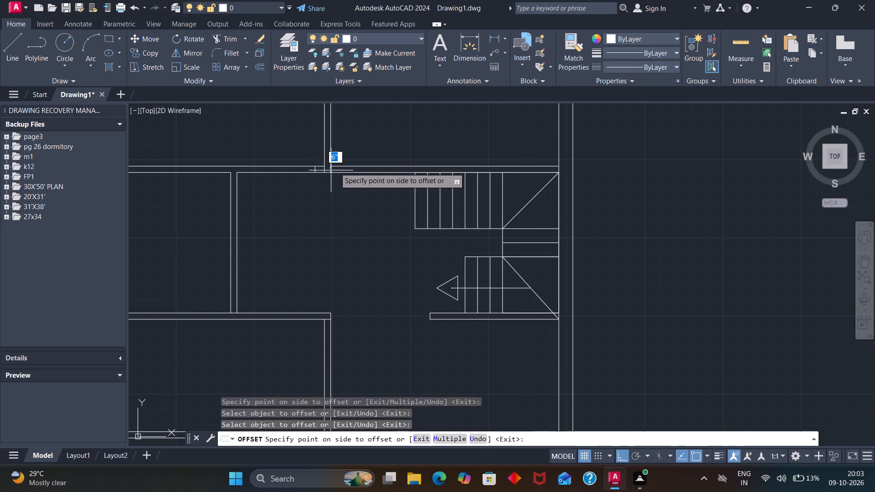
pyautogui.click(337, 168)
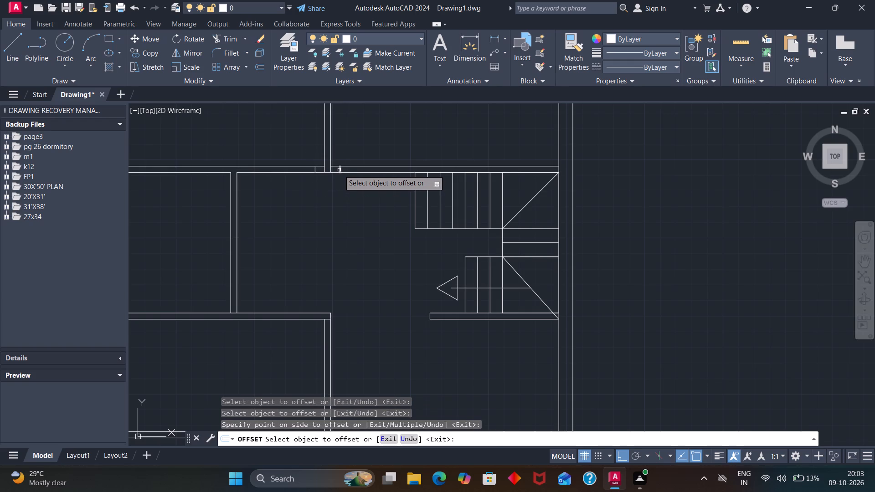
# Offset each of the two new jamb lines 3' outward along the horizontal partition to mark two openings.
pyautogui.click(339, 170)
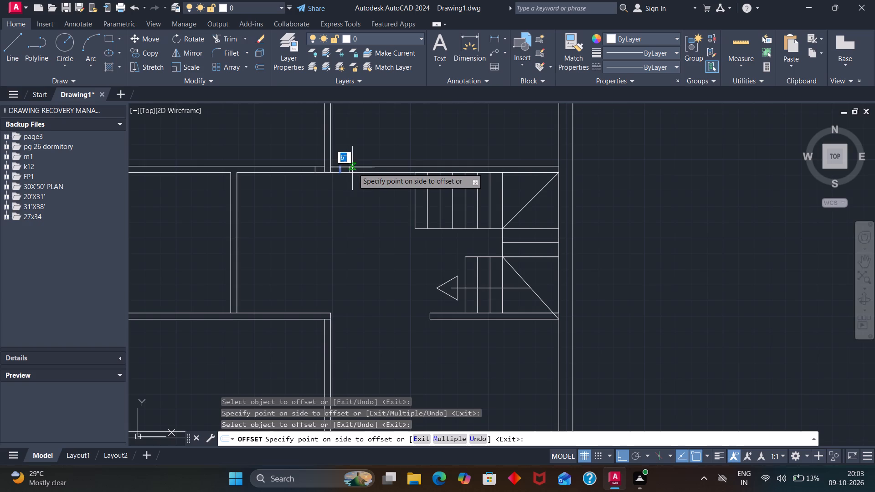
pyautogui.write("3'")
pyautogui.press('Return')
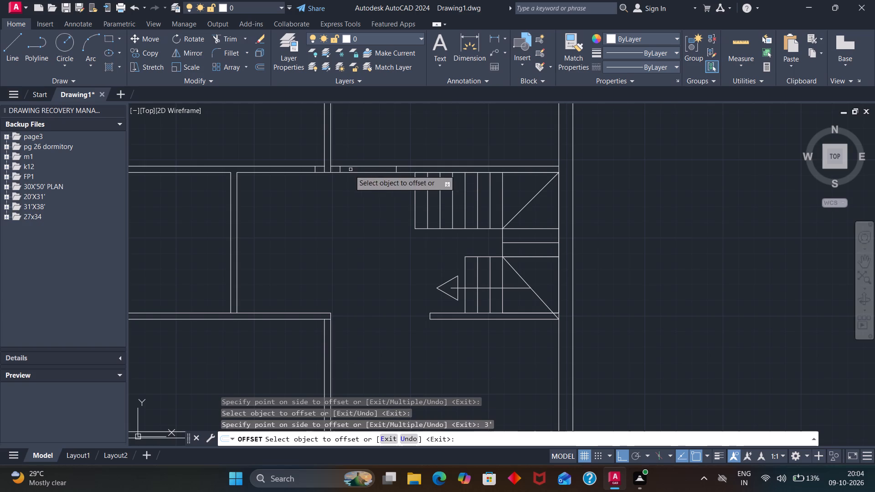
pyautogui.click(315, 168)
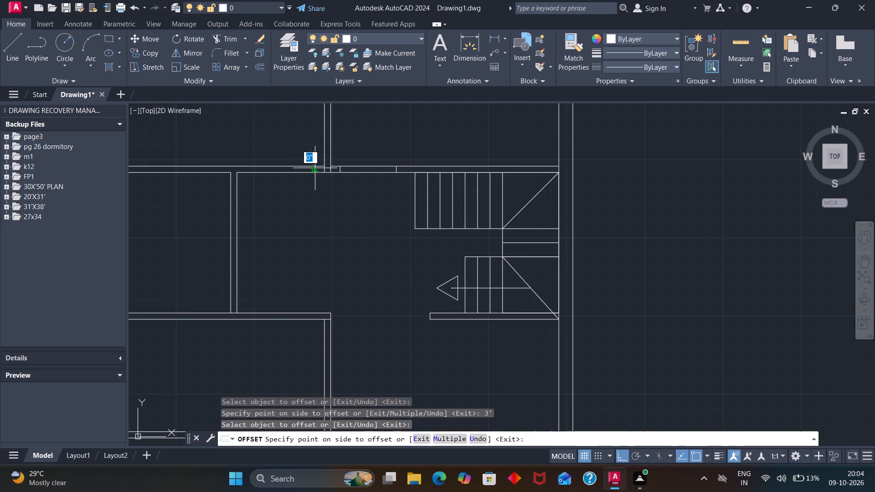
pyautogui.write("3'")
pyautogui.press('Return')
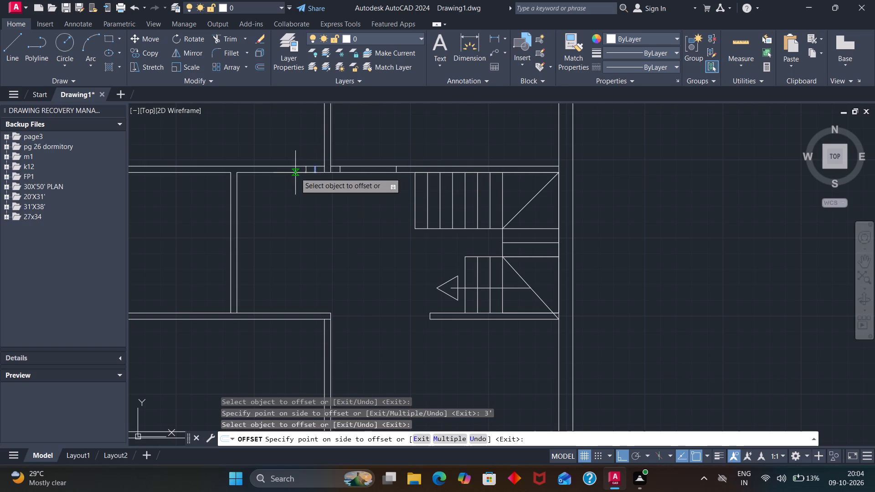
# Mark an opening in the small room's right-hand partition by offsetting its bottom closing line 6" upward, then that copy 2'6".
pyautogui.click(233, 313)
pyautogui.click(233, 290)
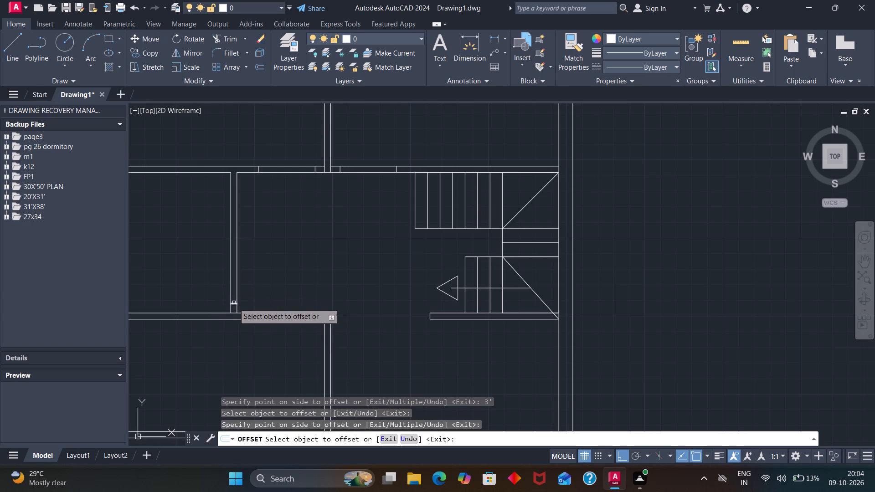
pyautogui.click(233, 304)
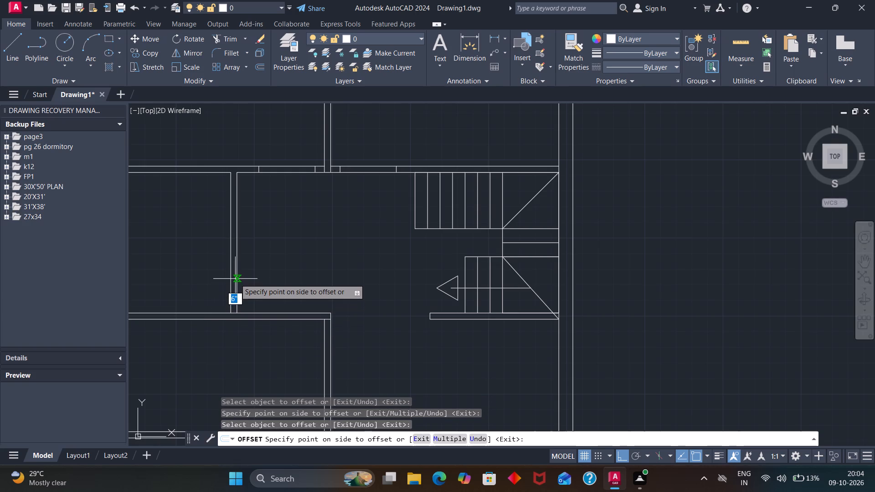
pyautogui.write("2'")
pyautogui.press('6')
pyautogui.press('Return')
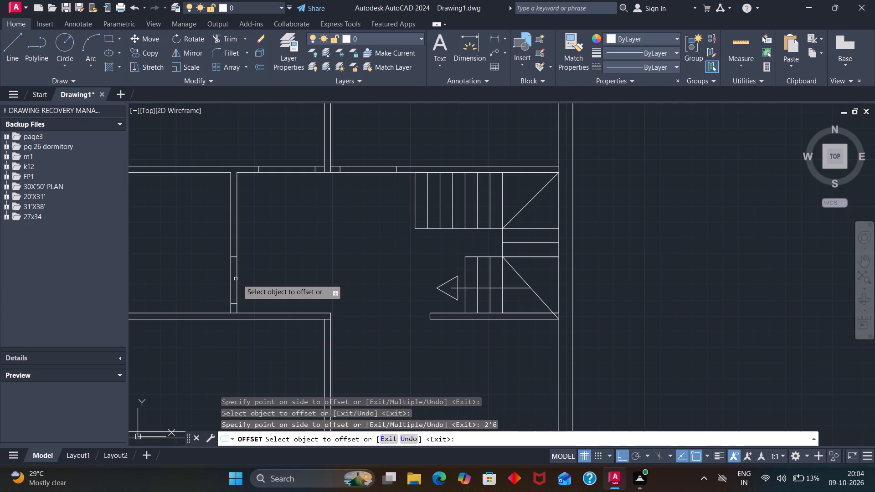
# Mark an opening in the central partition below the middle partition's corner with a 6" offset and a further 3' offset downward.
pyautogui.scroll(-2, 240, 280)
pyautogui.scroll(2, 280, 311)
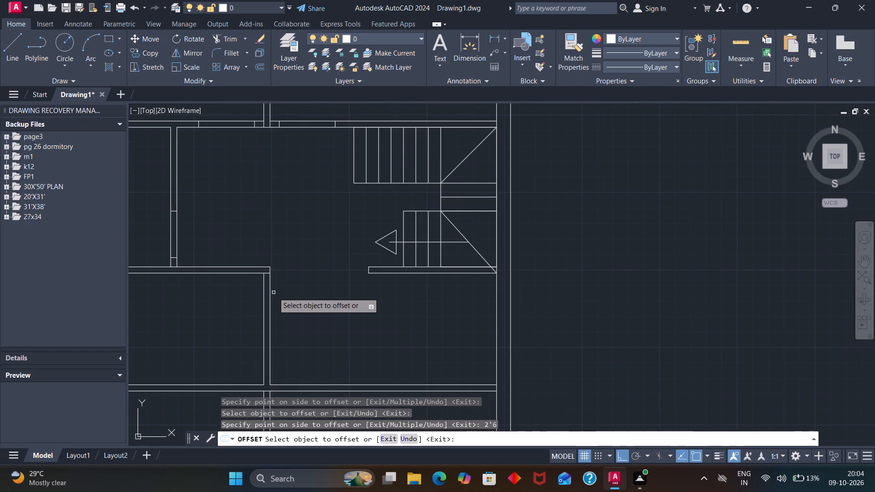
pyautogui.scroll(1, 267, 285)
pyautogui.click(265, 266)
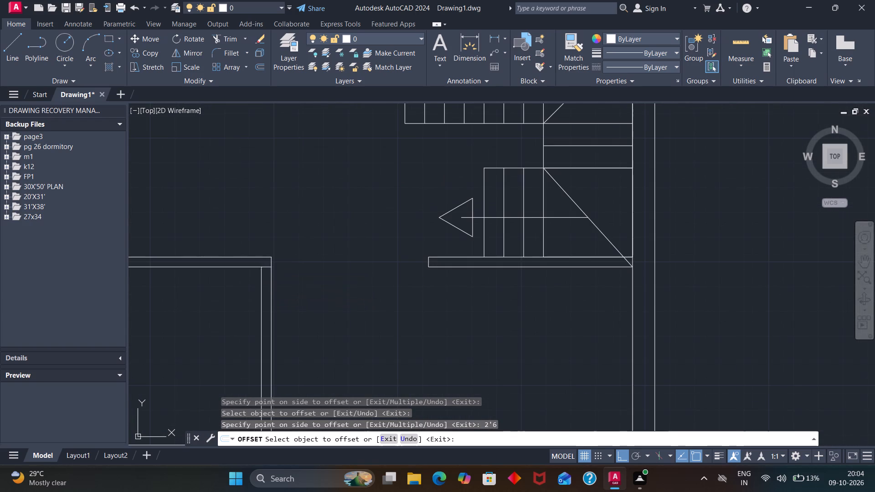
pyautogui.click(265, 282)
pyautogui.click(266, 282)
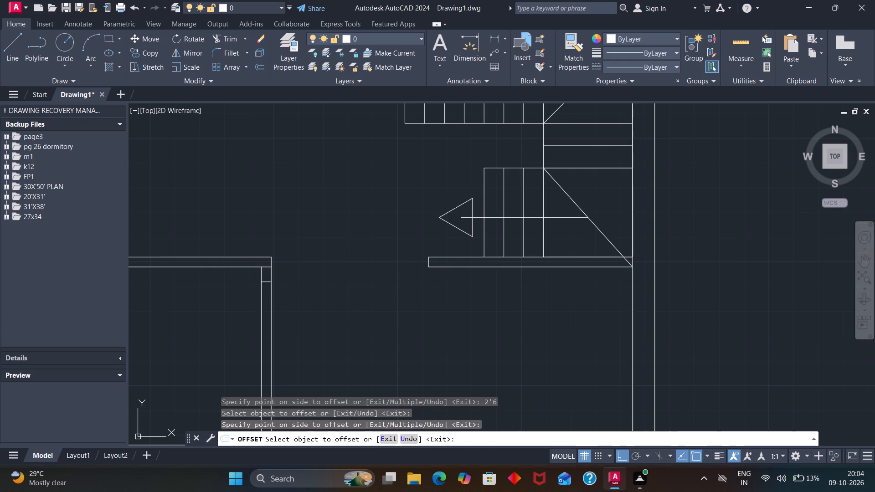
pyautogui.press('3')
pyautogui.press("'")
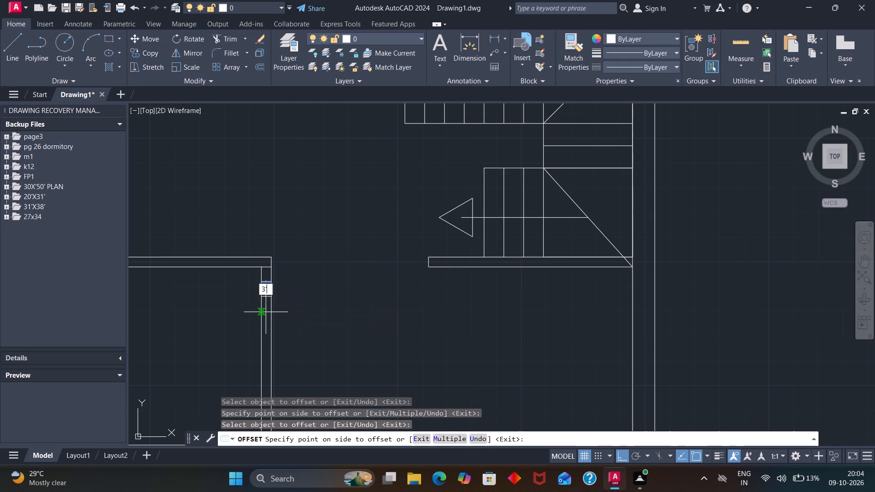
pyautogui.press('Return')
# Mark an opening in the central partition below the lowest horizontal partition with a 6" offset and a further 3' offset downward.
pyautogui.scroll(-5, 266, 312)
pyautogui.scroll(4, 265, 333)
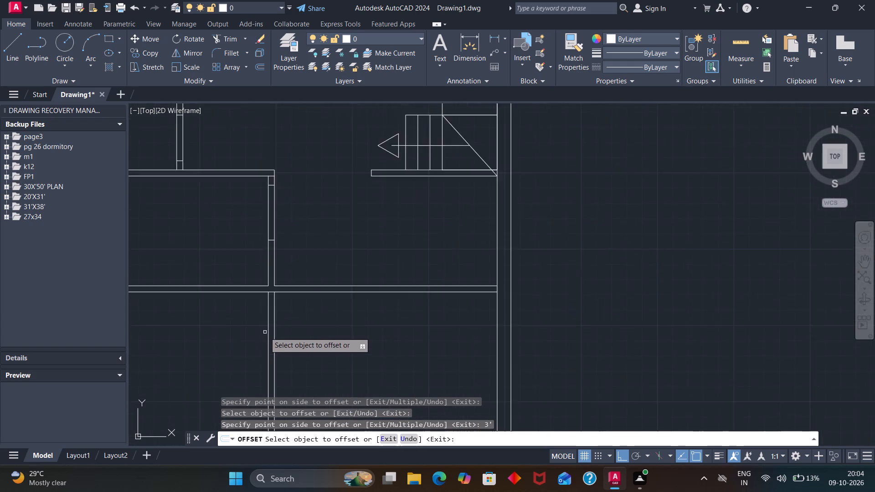
pyautogui.scroll(1, 267, 329)
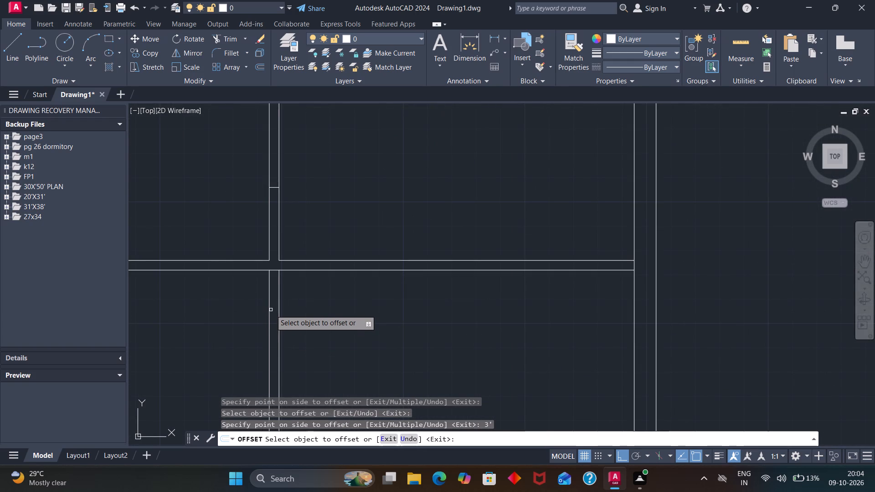
pyautogui.click(274, 271)
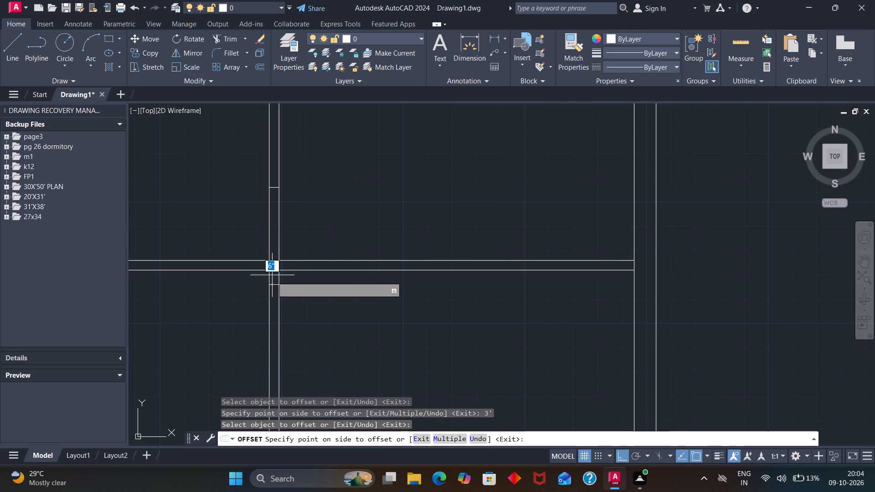
pyautogui.click(272, 281)
pyautogui.click(274, 285)
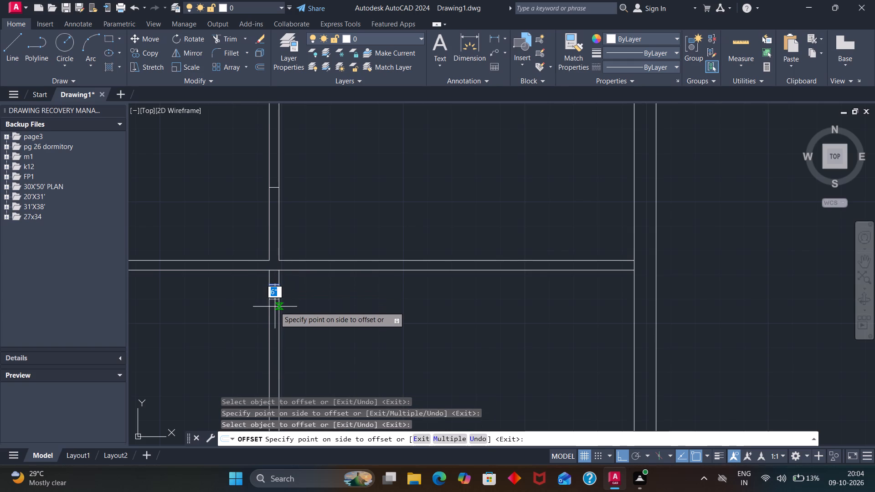
pyautogui.press('3')
pyautogui.press("'")
pyautogui.press('Return')
# Trim out the 3' opening in the central partition below the lowest horizontal partition, along with the line crossing their junction.
pyautogui.scroll(-3, 275, 307)
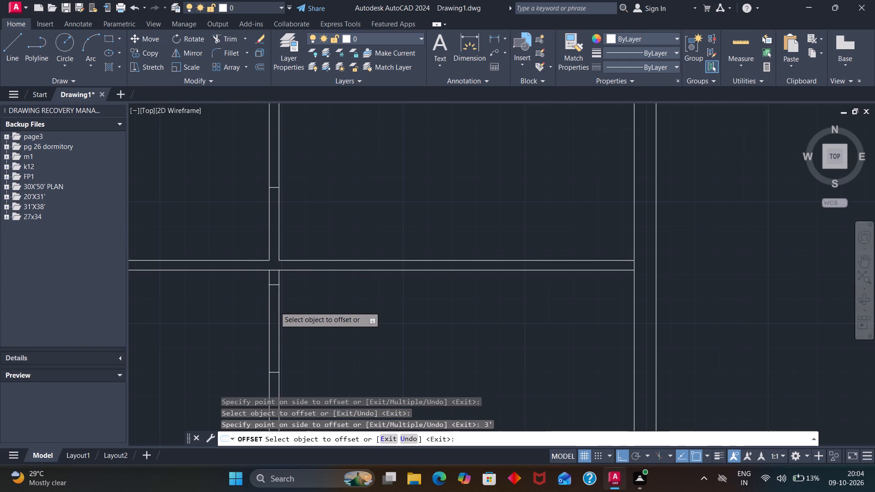
pyautogui.scroll(-3, 289, 335)
pyautogui.scroll(5, 295, 376)
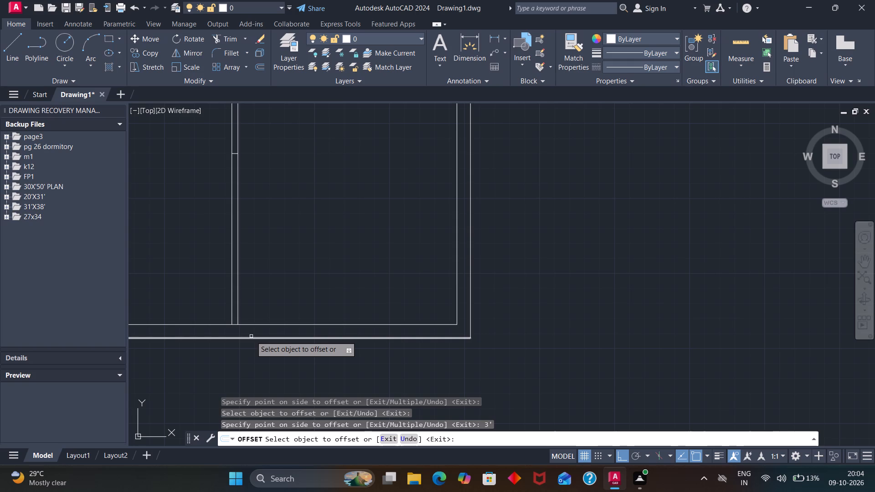
pyautogui.scroll(-2, 258, 272)
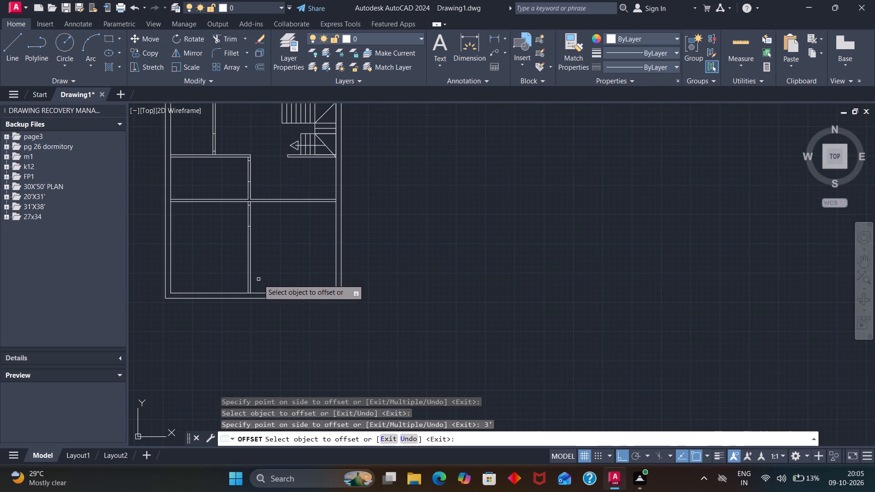
pyautogui.click(214, 38)
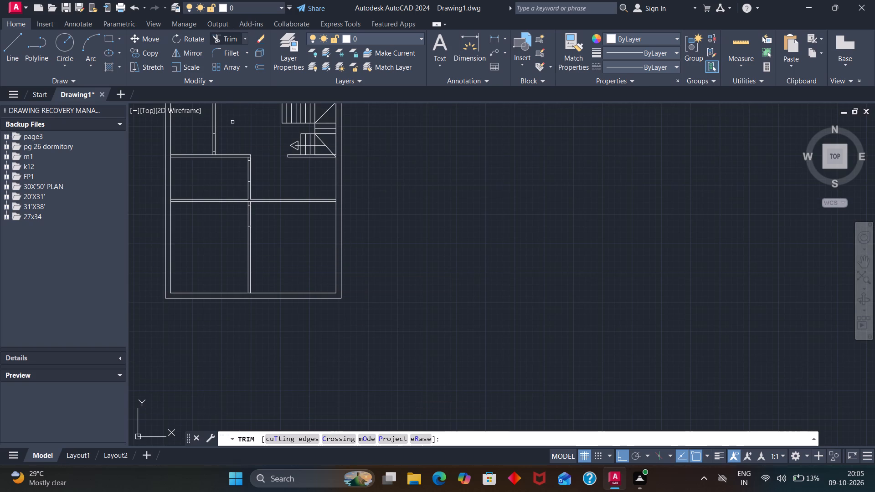
pyautogui.scroll(3, 247, 189)
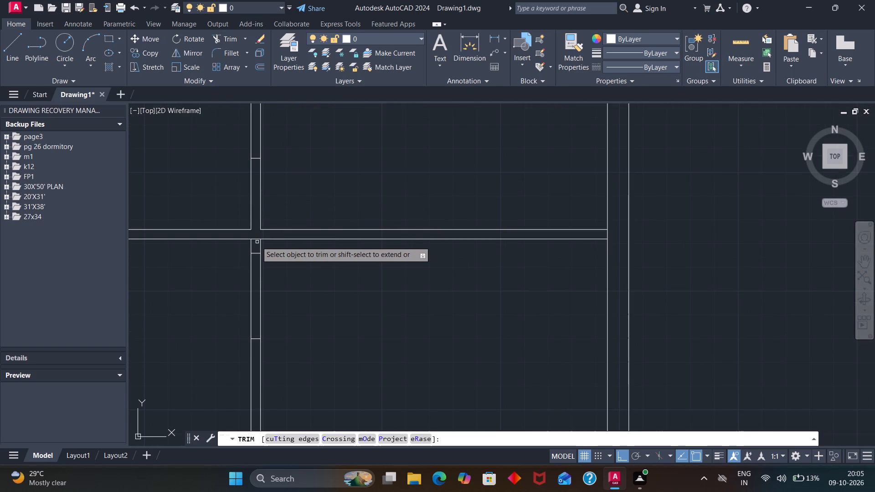
pyautogui.click(256, 239)
pyautogui.moveTo(274, 275); pyautogui.dragTo(223, 287)
# Trim out the 3' opening in the central partition below the middle partition's corner, along with the short line across that corner.
pyautogui.scroll(-3, 238, 276)
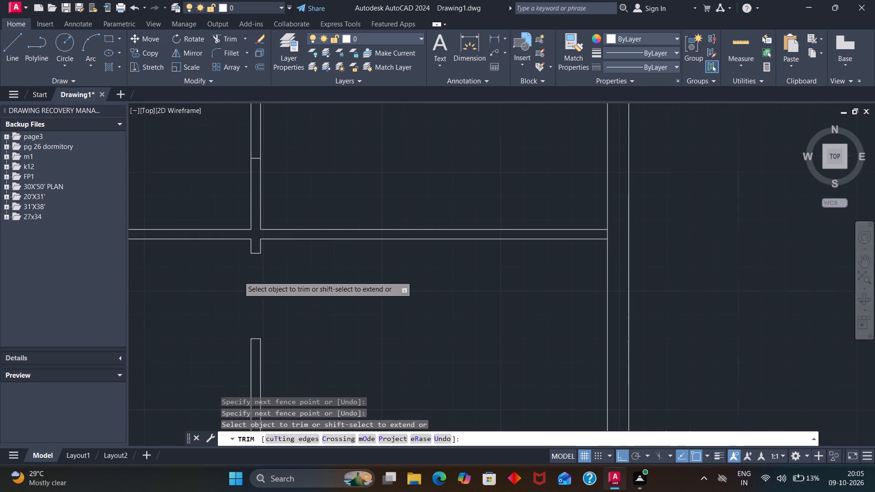
pyautogui.scroll(4, 250, 220)
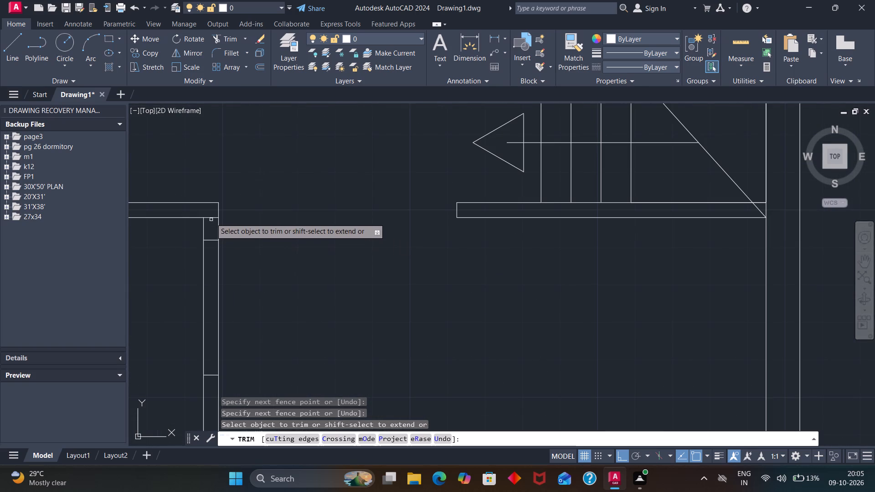
pyautogui.moveTo(211, 213); pyautogui.dragTo(212, 222)
pyautogui.moveTo(232, 281); pyautogui.dragTo(183, 286)
# Trim out the 2'6" opening in the small room's right-hand partition, along with the line crossing its bottom junction.
pyautogui.scroll(-3, 192, 279)
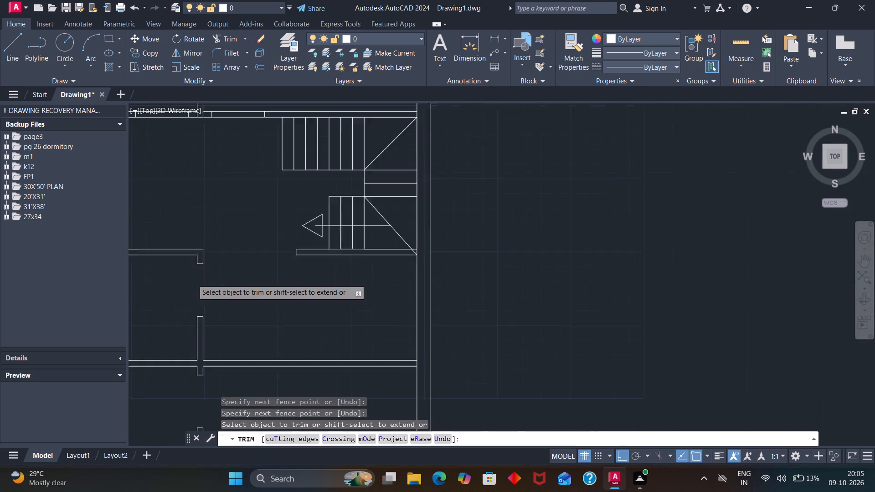
pyautogui.moveTo(136, 237); pyautogui.dragTo(154, 237)
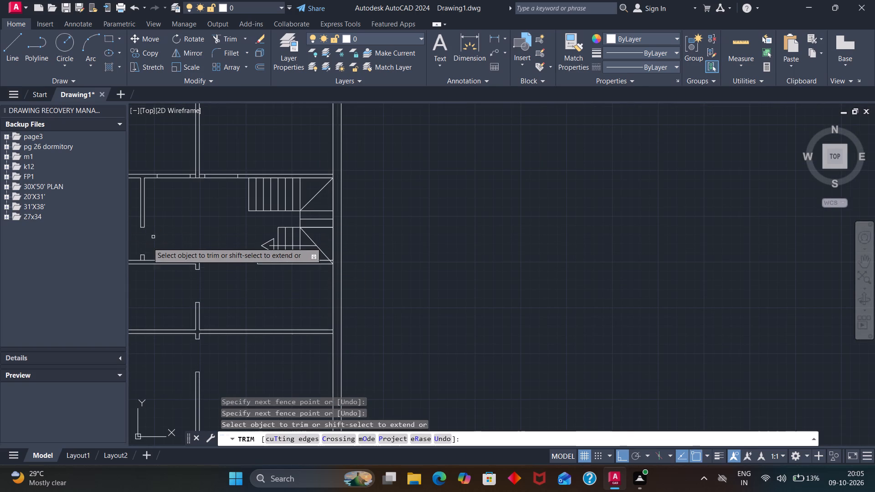
pyautogui.scroll(4, 140, 262)
pyautogui.moveTo(150, 249); pyautogui.dragTo(150, 252)
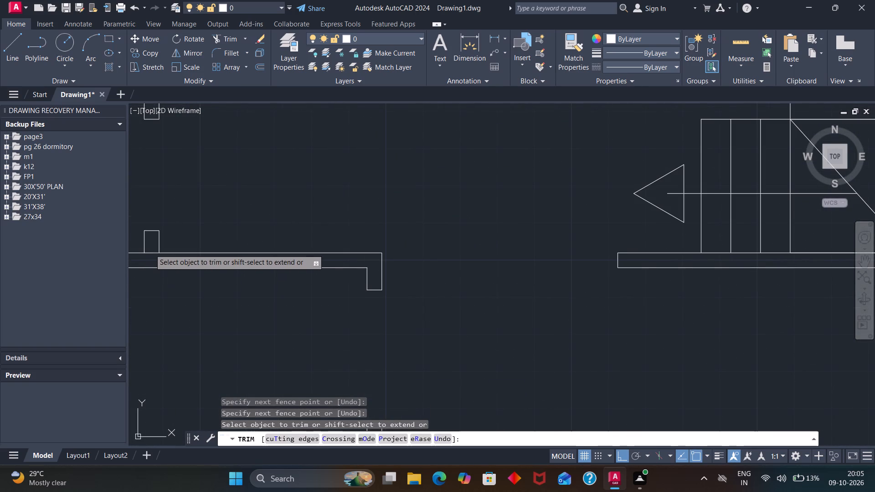
pyautogui.moveTo(150, 252); pyautogui.dragTo(150, 260)
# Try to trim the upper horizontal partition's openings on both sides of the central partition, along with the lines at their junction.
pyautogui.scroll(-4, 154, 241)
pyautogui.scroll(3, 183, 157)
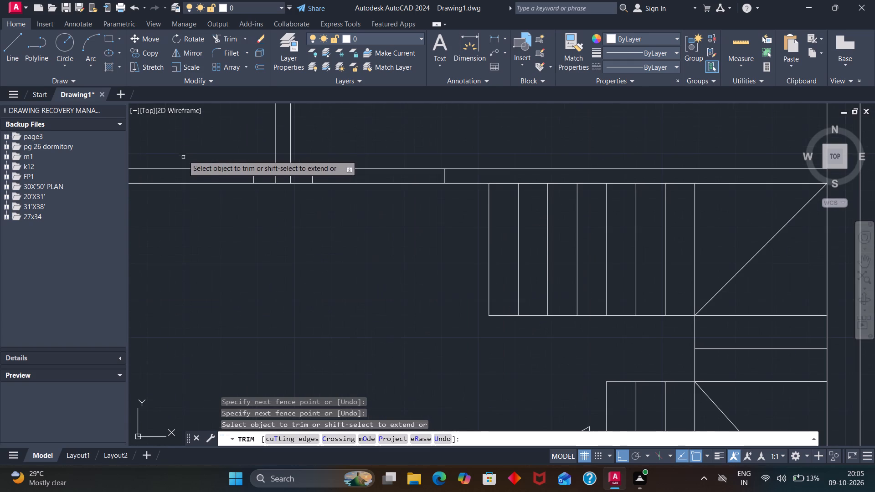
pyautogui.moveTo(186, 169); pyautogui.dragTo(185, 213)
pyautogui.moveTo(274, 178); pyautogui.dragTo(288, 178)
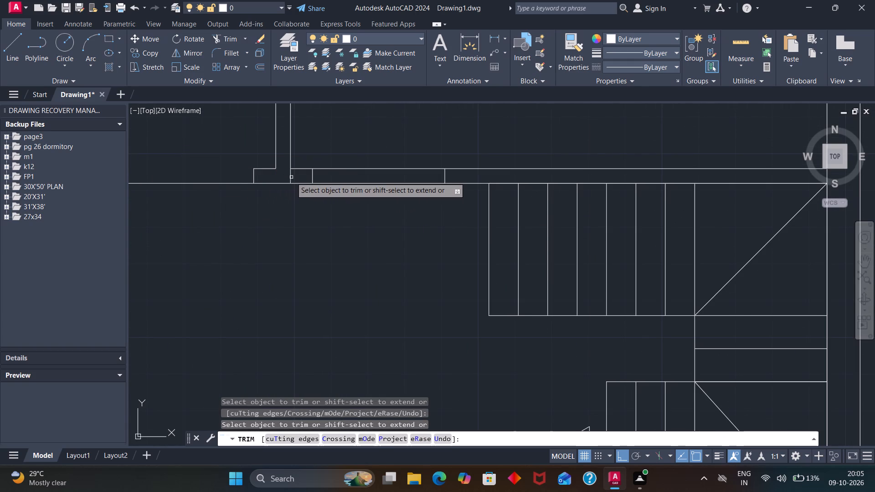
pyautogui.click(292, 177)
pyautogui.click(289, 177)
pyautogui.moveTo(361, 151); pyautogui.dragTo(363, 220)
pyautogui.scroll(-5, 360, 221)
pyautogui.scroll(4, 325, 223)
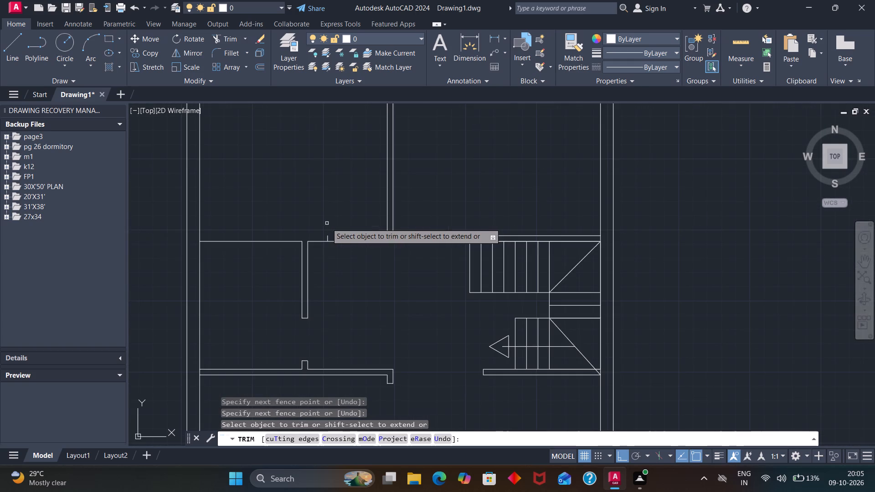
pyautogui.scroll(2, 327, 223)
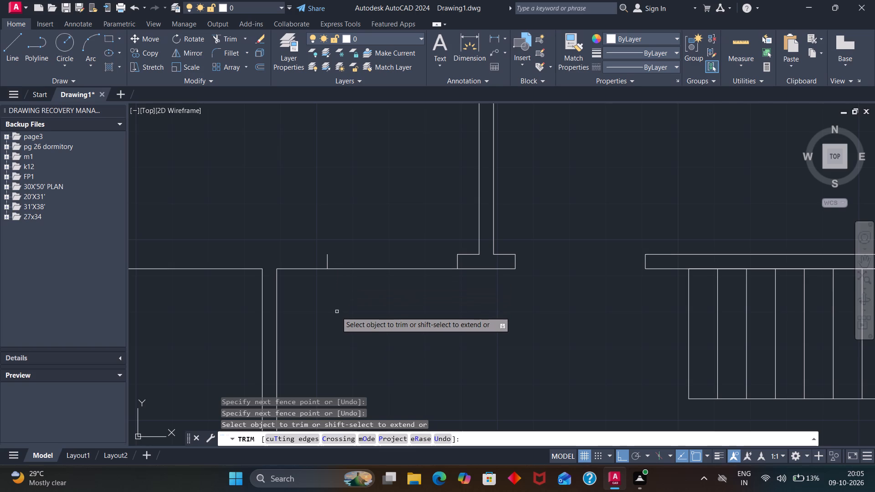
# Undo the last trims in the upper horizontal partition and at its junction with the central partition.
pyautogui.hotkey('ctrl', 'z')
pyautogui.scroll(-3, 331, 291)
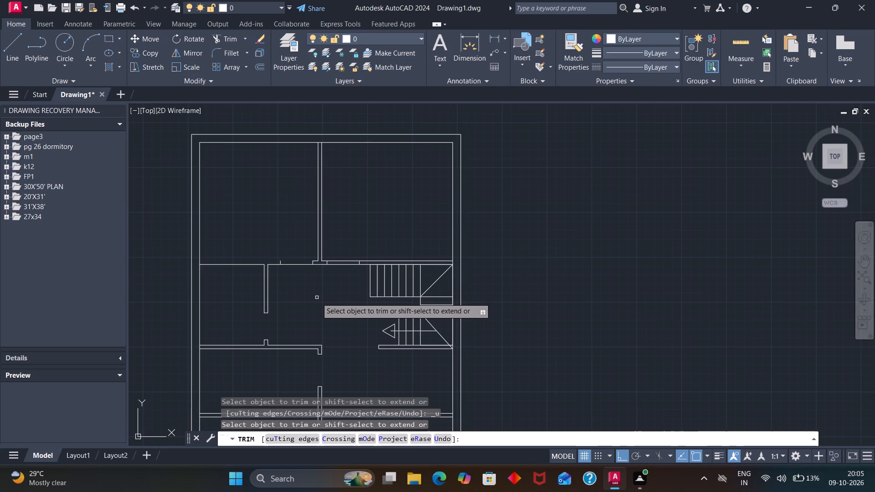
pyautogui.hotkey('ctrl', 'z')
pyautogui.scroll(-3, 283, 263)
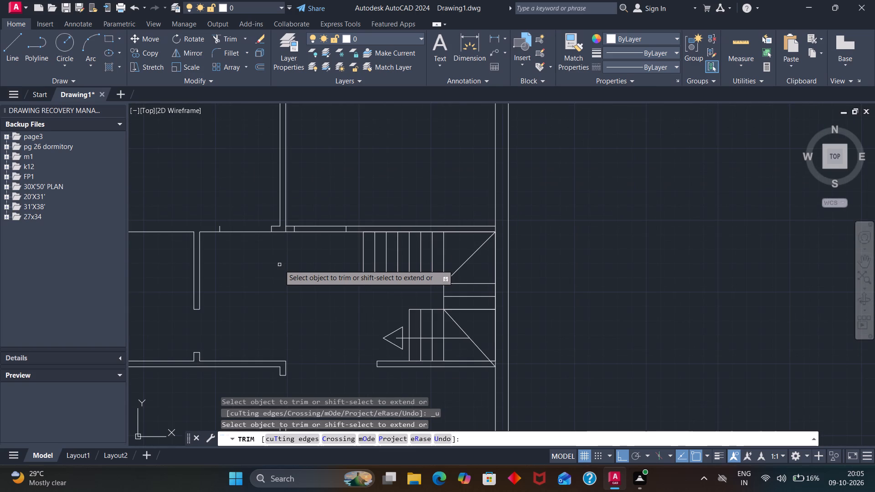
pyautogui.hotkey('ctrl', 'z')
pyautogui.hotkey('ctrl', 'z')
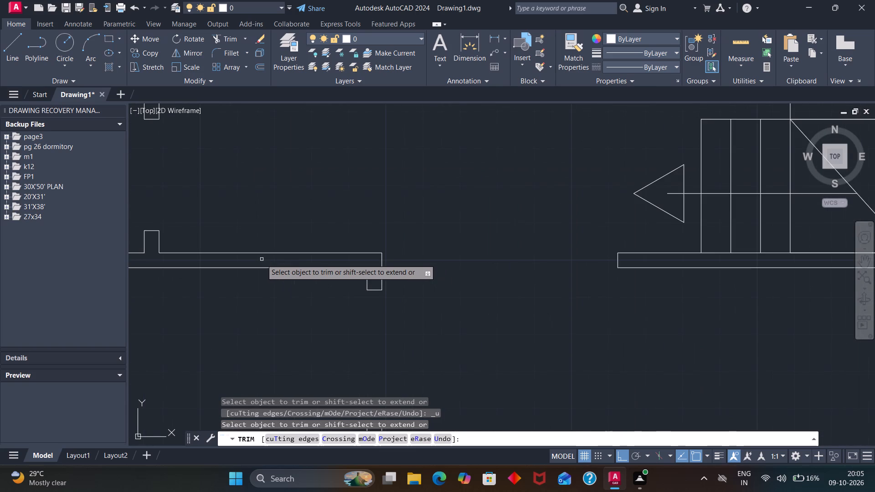
# Trim out the upper horizontal partition's opening between the central partition and the staircase, along with the central partition lines crossing the junction.
pyautogui.scroll(-5, 262, 259)
pyautogui.scroll(3, 224, 201)
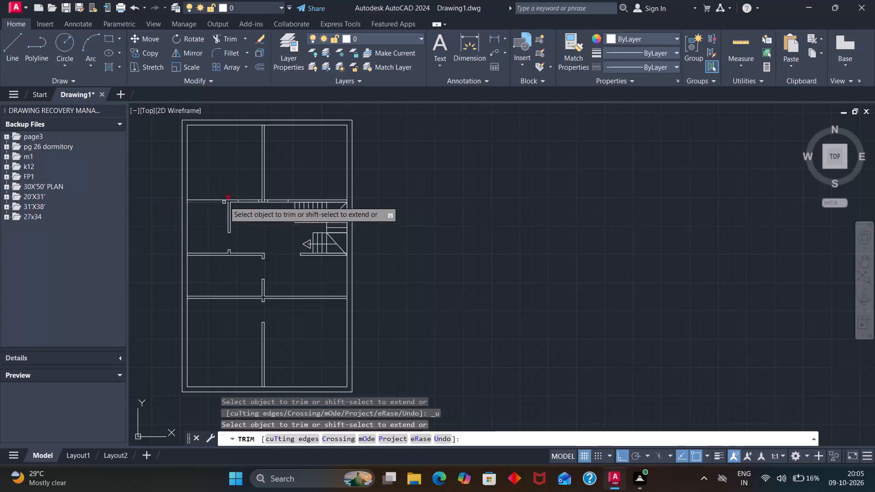
pyautogui.scroll(1, 224, 200)
pyautogui.scroll(-4, 224, 200)
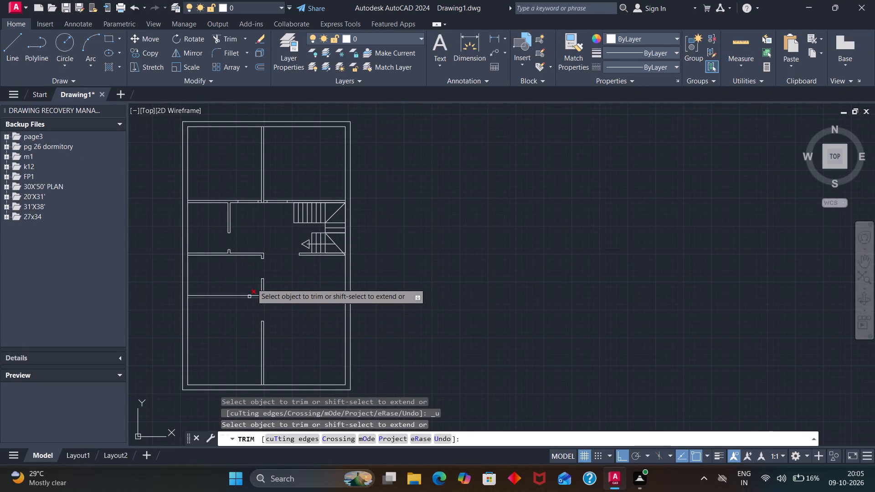
pyautogui.scroll(2, 259, 275)
pyautogui.scroll(-3, 227, 221)
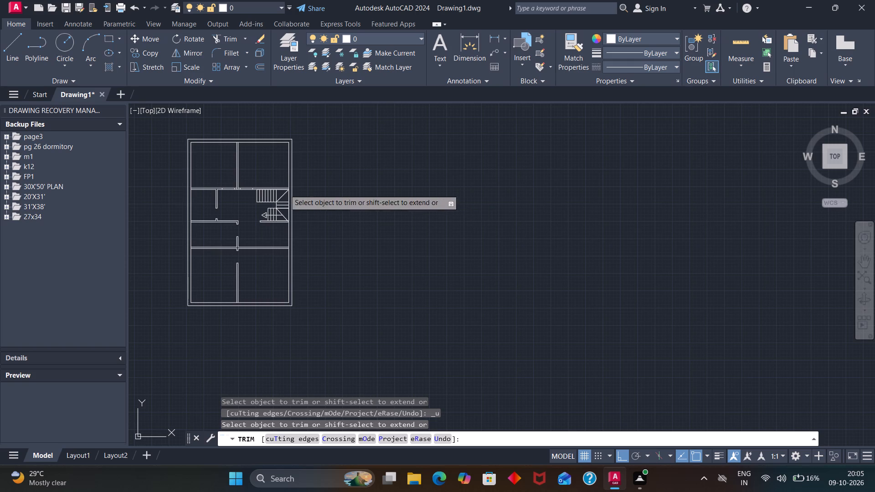
pyautogui.scroll(4, 237, 173)
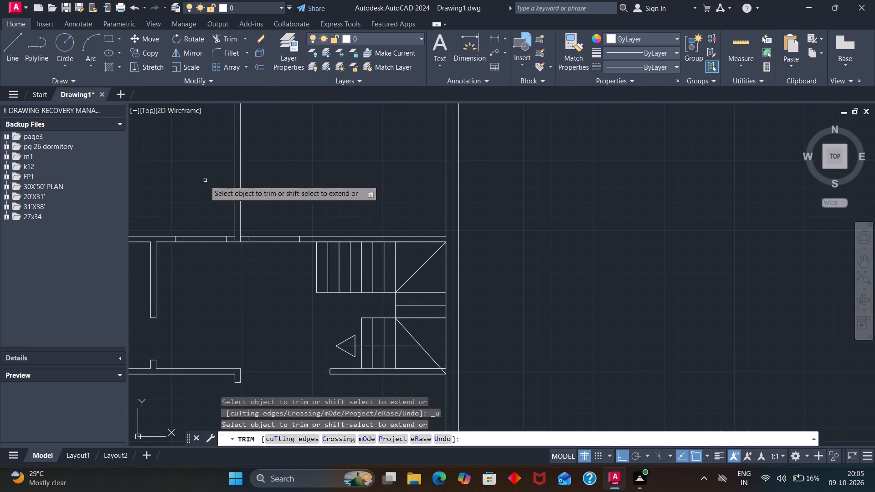
pyautogui.scroll(2, 205, 180)
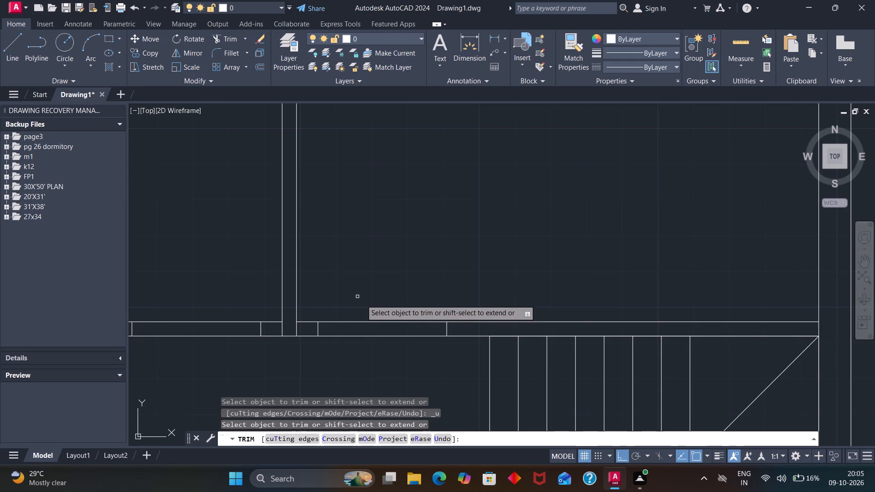
pyautogui.moveTo(370, 298); pyautogui.dragTo(369, 420)
pyautogui.moveTo(304, 327); pyautogui.dragTo(301, 326)
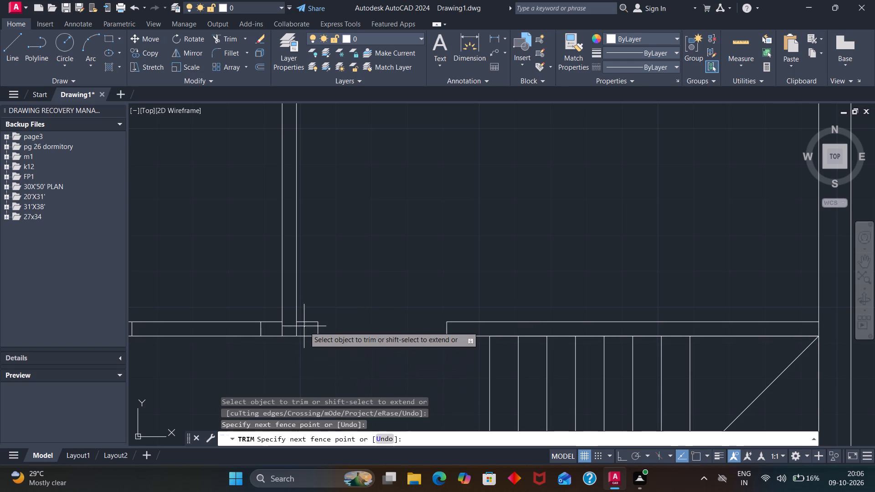
pyautogui.moveTo(301, 326); pyautogui.dragTo(276, 328)
# Trim out the marked opening in the upper horizontal partition between the small room's wall and the central partition.
pyautogui.scroll(-2, 276, 328)
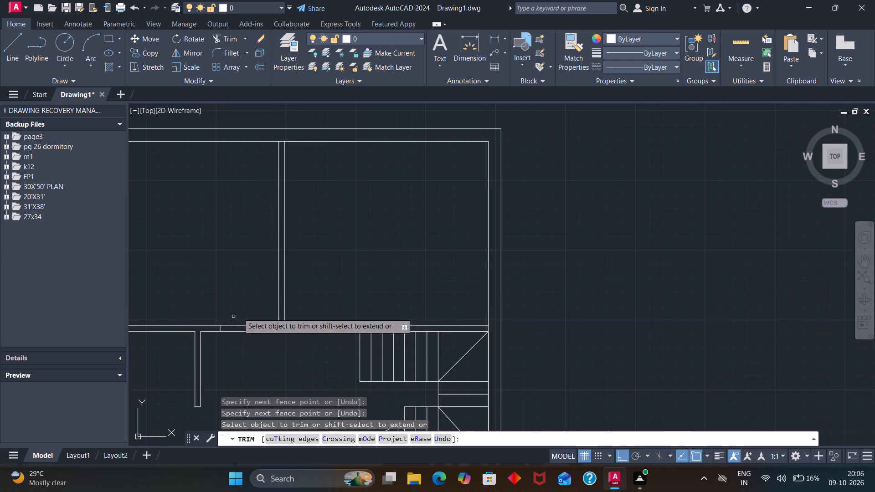
pyautogui.scroll(-2, 235, 307)
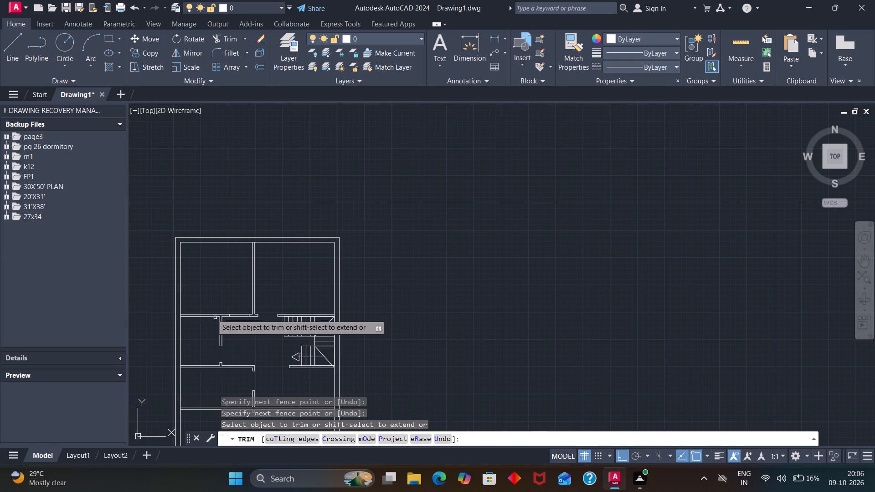
pyautogui.scroll(4, 212, 312)
pyautogui.moveTo(301, 297); pyautogui.dragTo(307, 372)
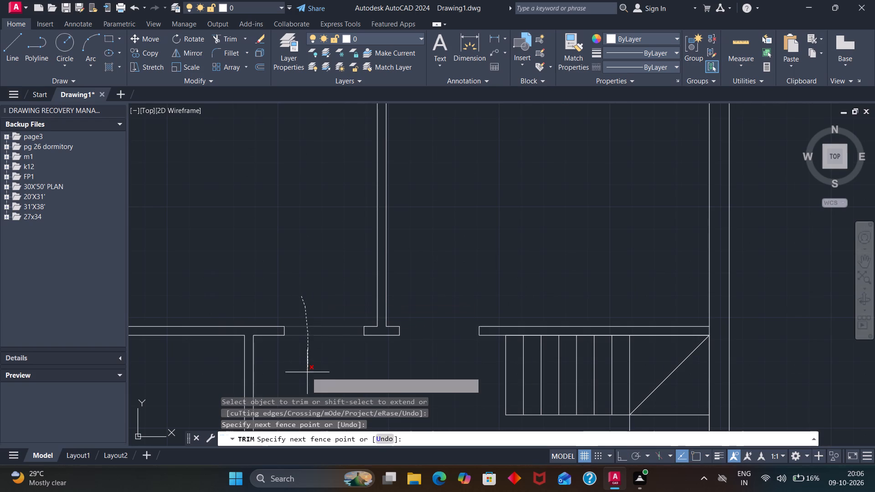
# Examine the third floor plan's door openings, partition junctions and staircase, alongside the two earlier plans.
pyautogui.scroll(-7, 315, 364)
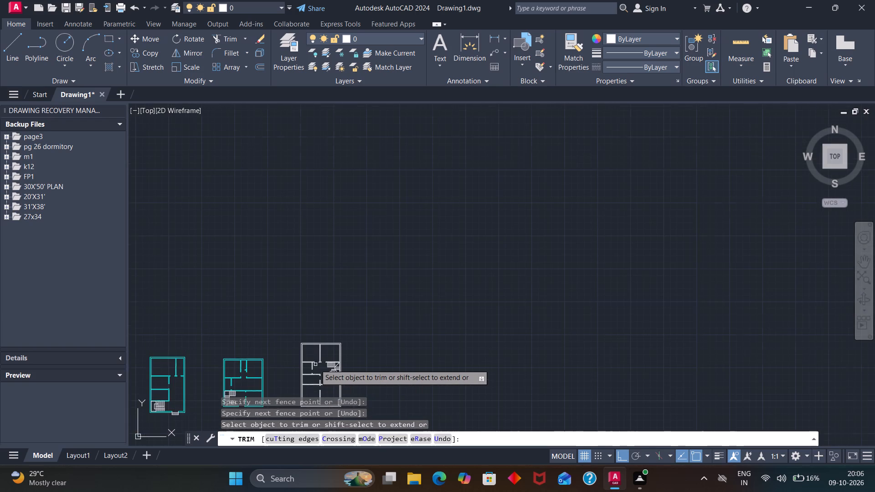
pyautogui.scroll(-5, 314, 367)
pyautogui.scroll(4, 310, 380)
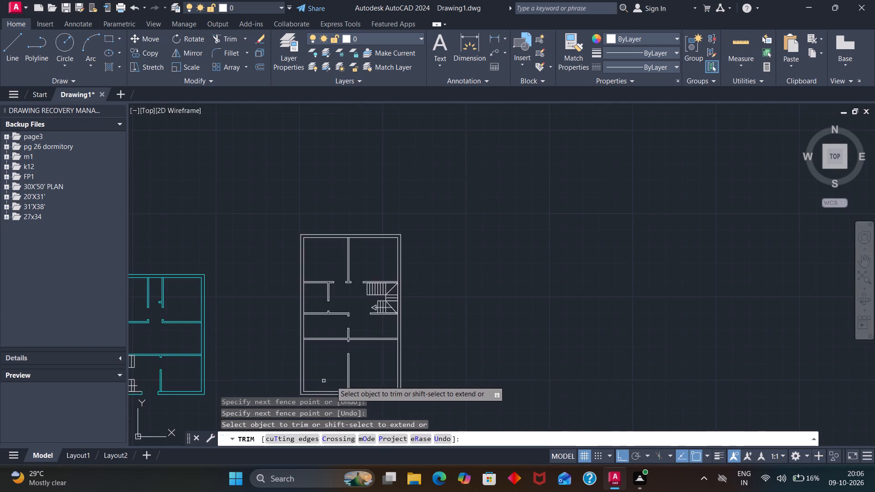
pyautogui.scroll(5, 332, 381)
pyautogui.scroll(-3, 345, 364)
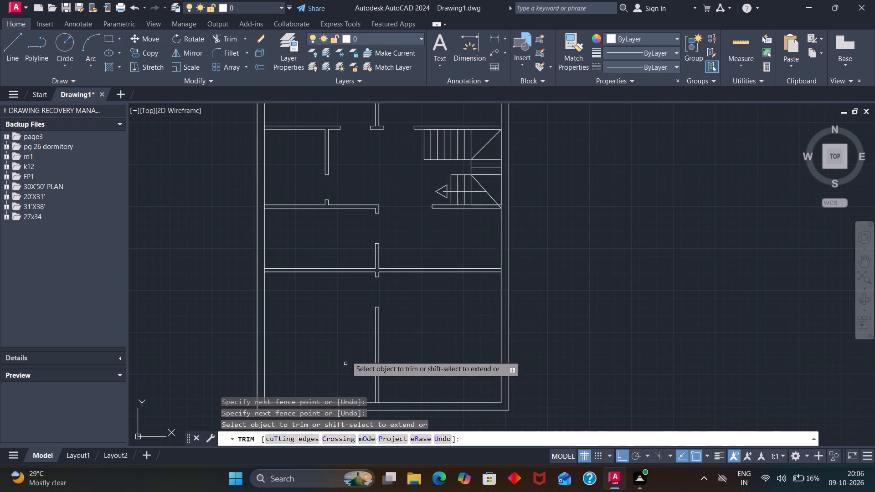
pyautogui.scroll(-3, 392, 229)
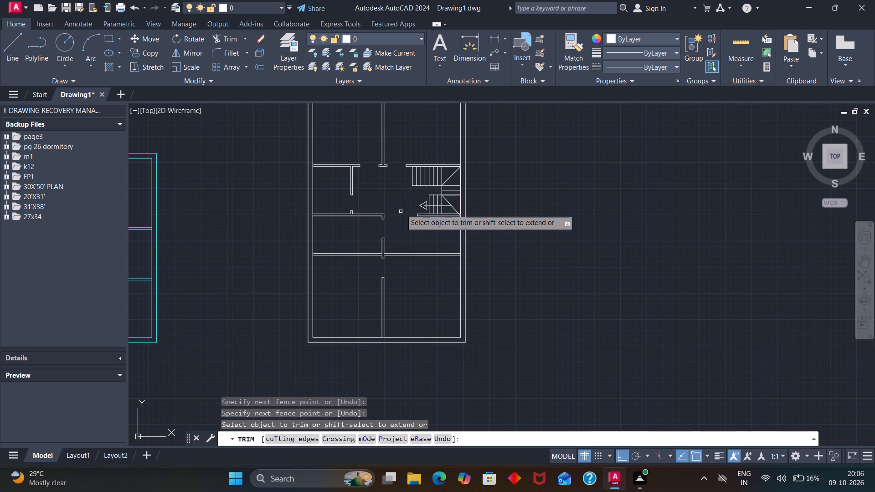
pyautogui.scroll(-3, 396, 173)
pyautogui.scroll(6, 392, 155)
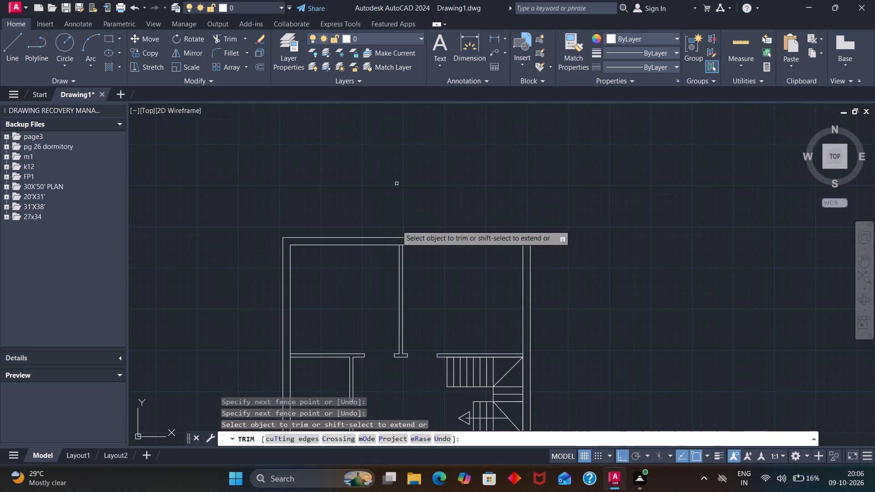
pyautogui.scroll(-4, 415, 388)
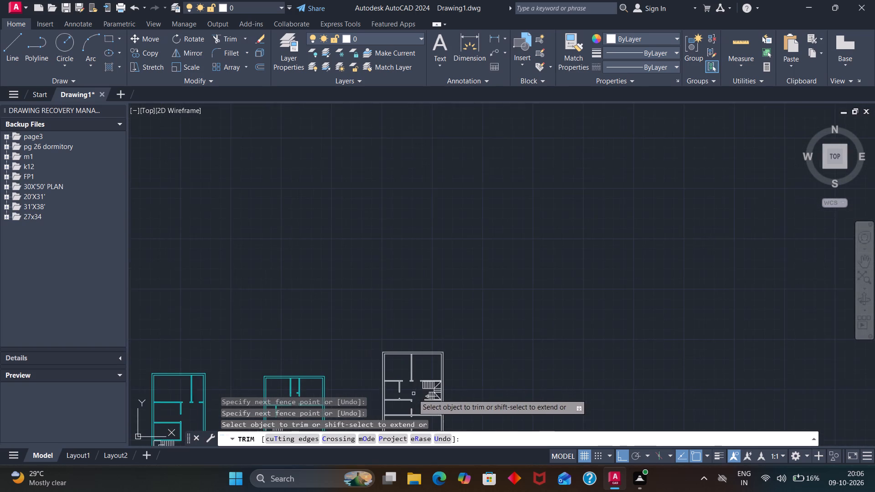
pyautogui.scroll(-3, 411, 400)
pyautogui.scroll(4, 406, 416)
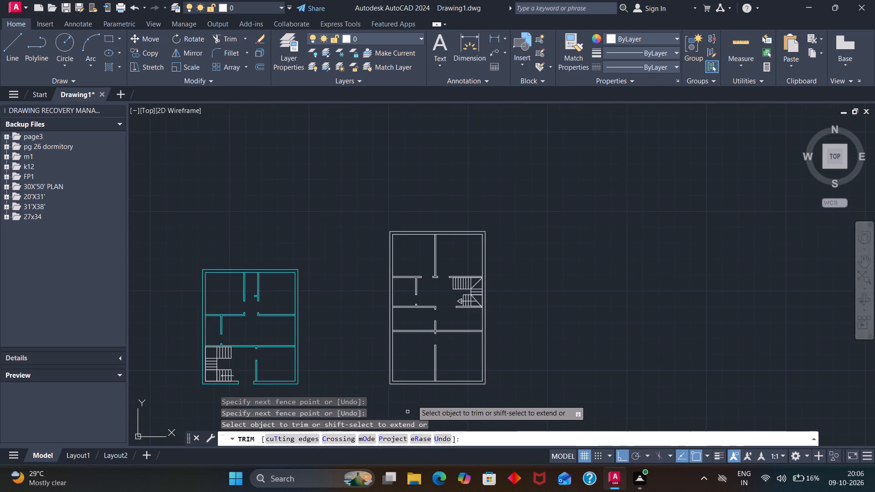
pyautogui.scroll(4, 416, 390)
pyautogui.scroll(-2, 417, 386)
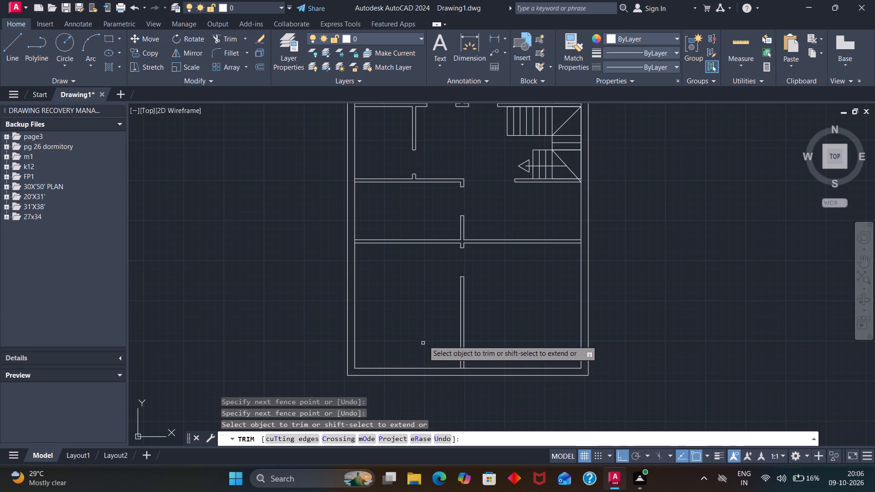
pyautogui.scroll(4, 424, 339)
pyautogui.scroll(-3, 424, 339)
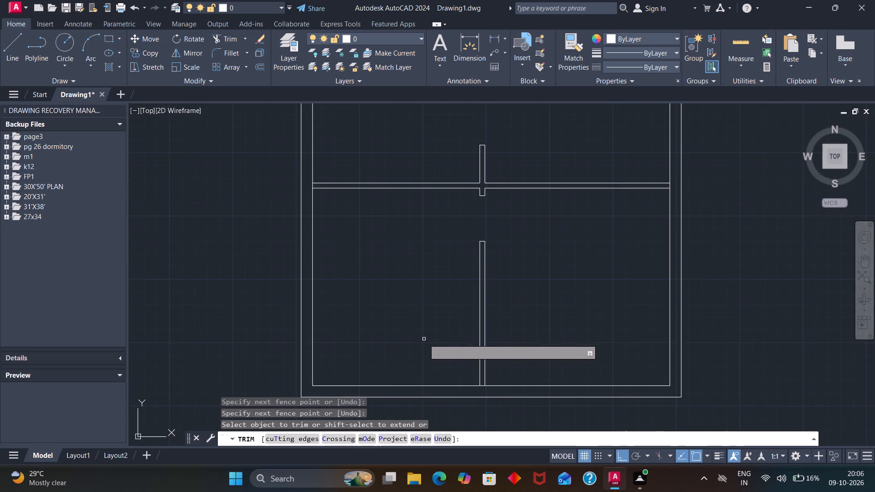
pyautogui.scroll(2, 424, 339)
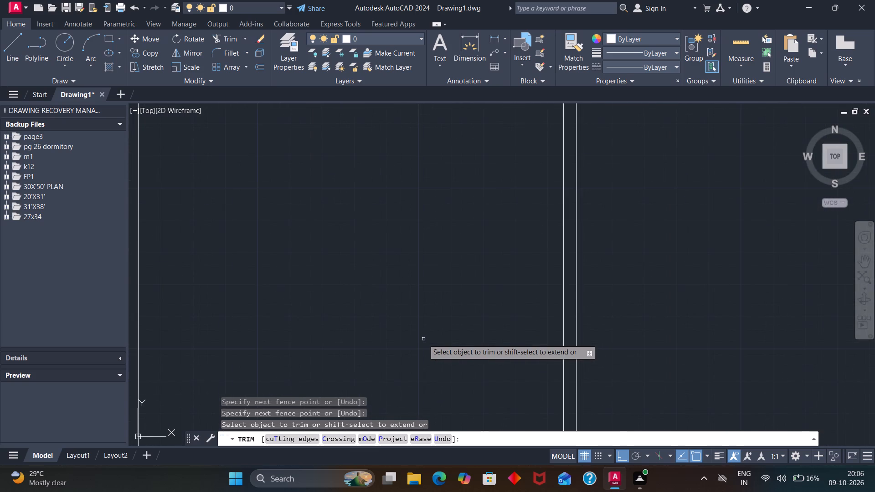
pyautogui.scroll(-3, 409, 268)
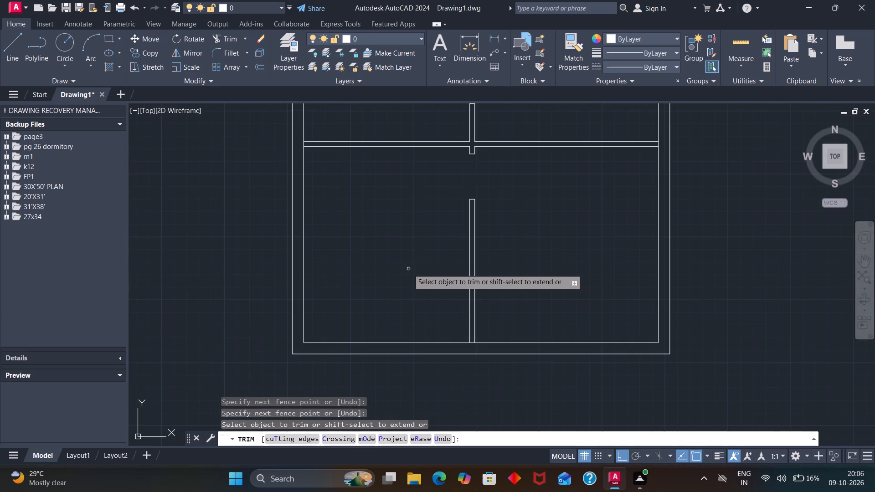
pyautogui.scroll(-2, 474, 168)
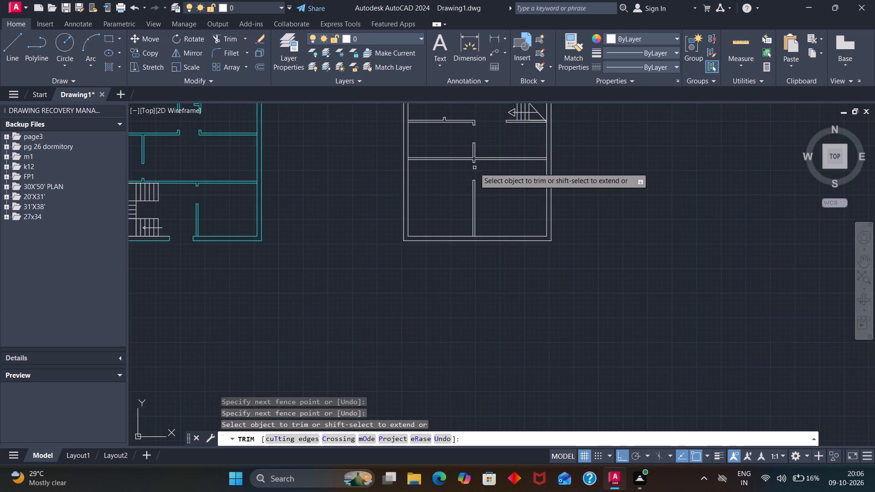
pyautogui.scroll(-3, 474, 168)
pyautogui.scroll(3, 482, 137)
pyautogui.scroll(4, 436, 182)
pyautogui.scroll(-3, 436, 182)
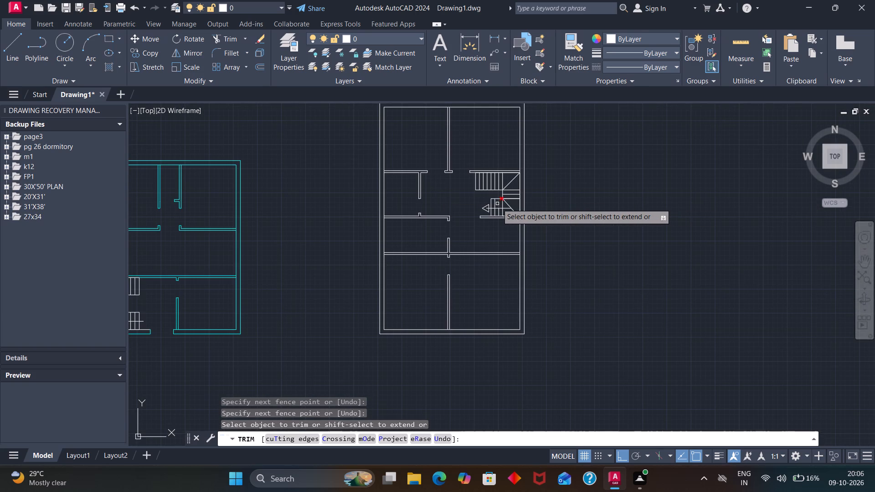
pyautogui.scroll(4, 497, 204)
pyautogui.scroll(-2, 497, 204)
pyautogui.scroll(1, 497, 204)
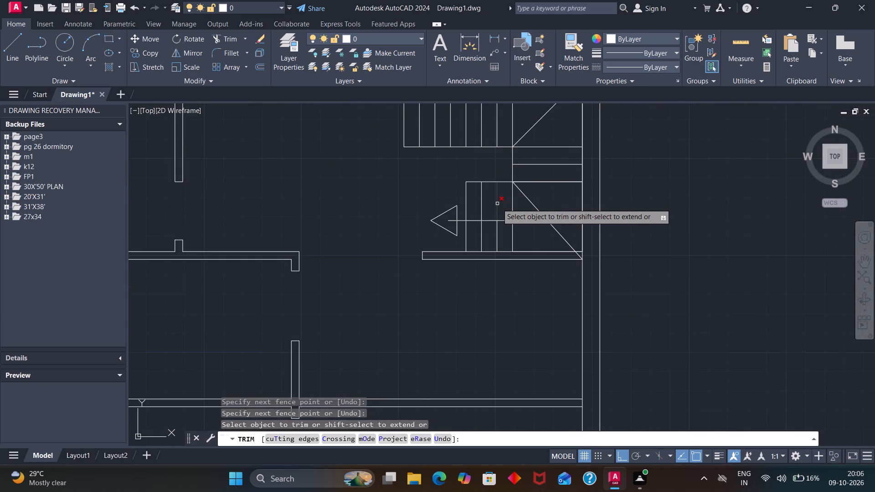
pyautogui.scroll(2, 497, 204)
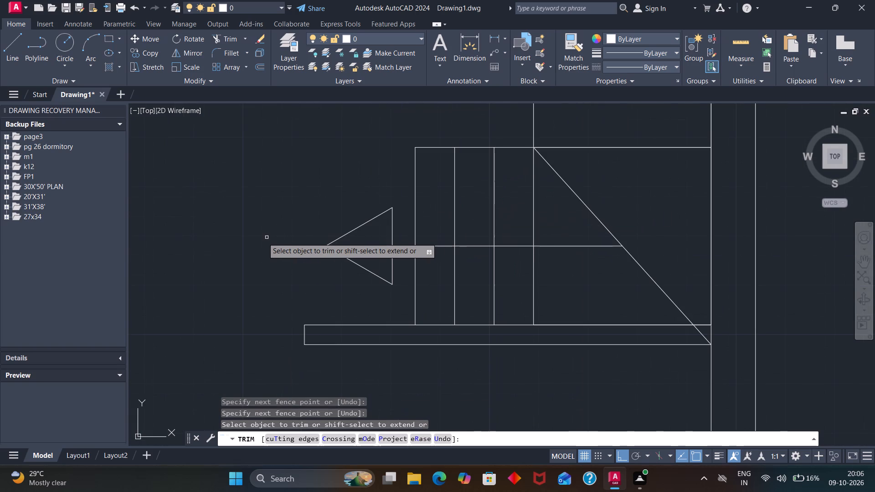
pyautogui.scroll(-2, 263, 238)
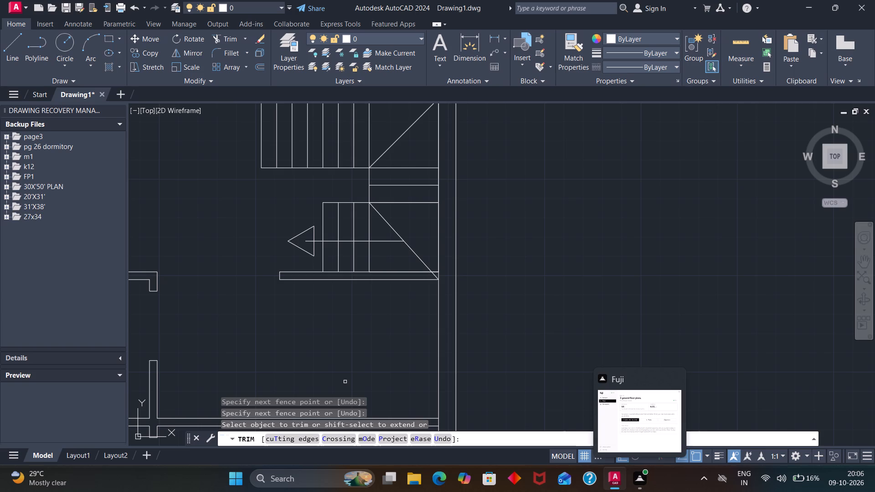
pyautogui.scroll(-3, 448, 358)
pyautogui.scroll(-2, 388, 369)
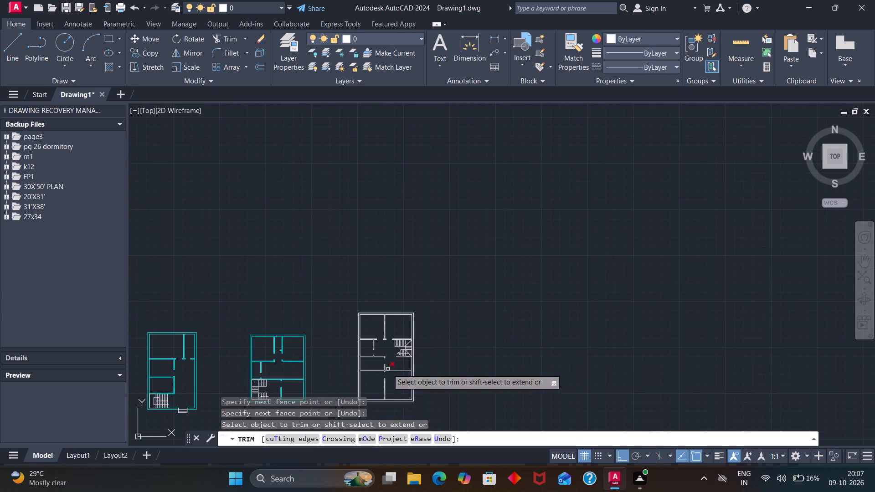
pyautogui.scroll(-2, 377, 377)
pyautogui.scroll(6, 376, 377)
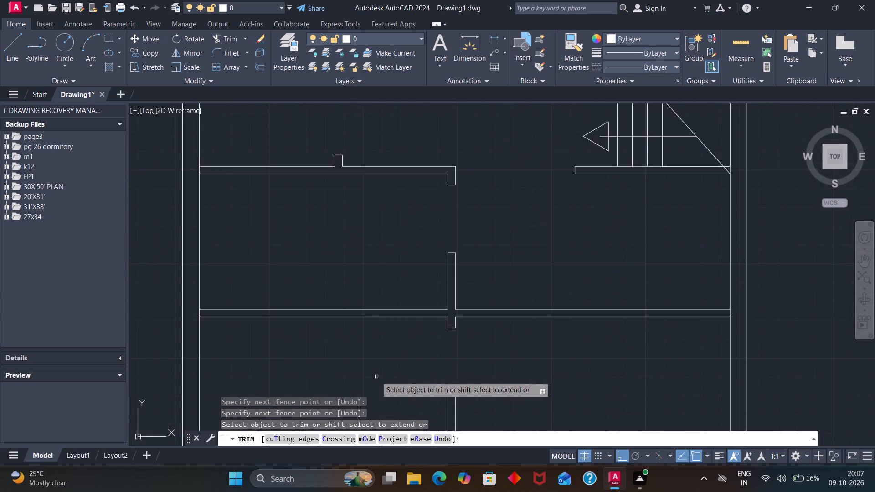
pyautogui.scroll(2, 376, 377)
pyautogui.scroll(-4, 376, 377)
pyautogui.scroll(3, 436, 282)
pyautogui.scroll(-4, 437, 318)
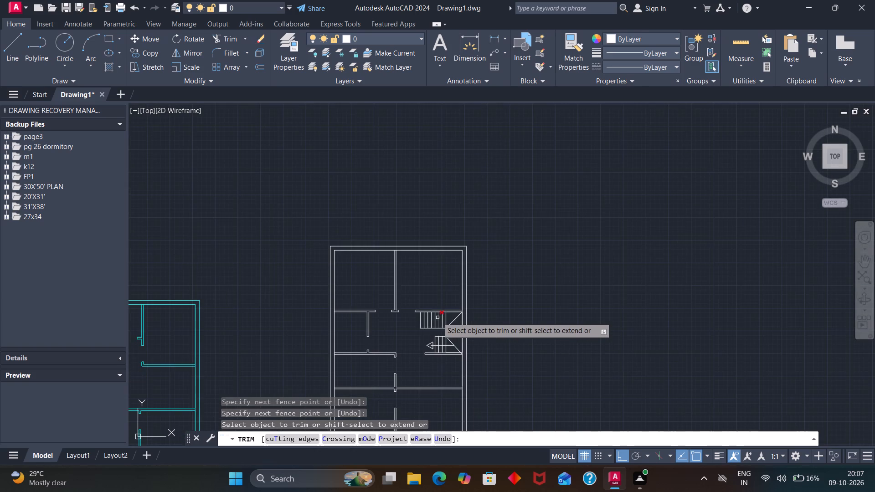
# Select the third floor plan's exterior walls, partitions and opening end lines, excluding the staircase, and assign them to the cyan wall layer.
pyautogui.scroll(-3, 437, 319)
pyautogui.scroll(3, 400, 347)
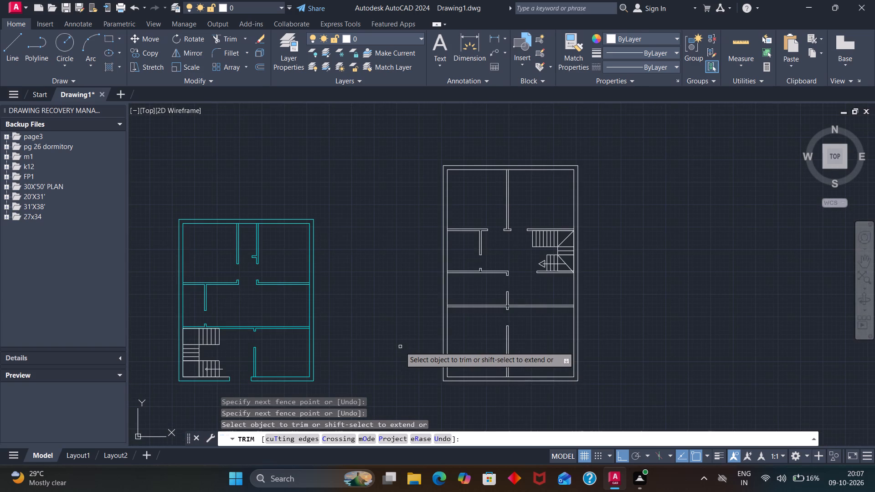
pyautogui.scroll(-2, 431, 321)
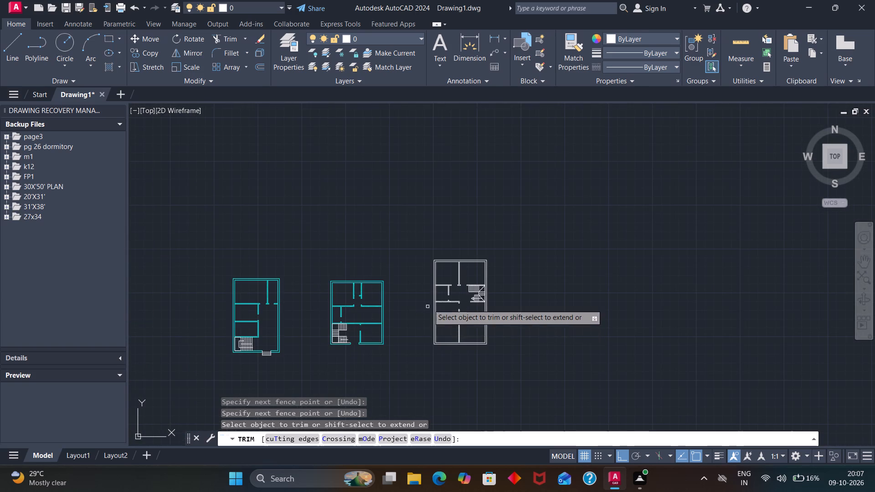
pyautogui.scroll(3, 428, 304)
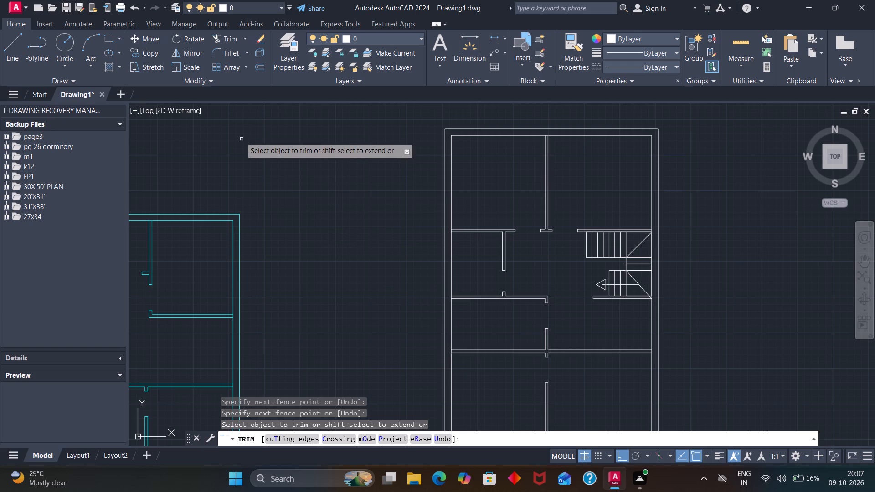
pyautogui.press('Escape')
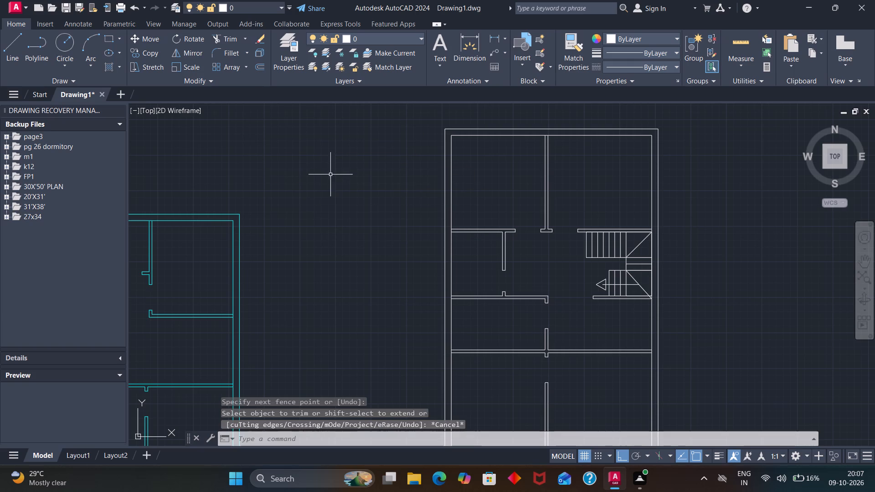
pyautogui.moveTo(414, 156); pyautogui.dragTo(728, 165)
pyautogui.moveTo(724, 166); pyautogui.dragTo(274, 190)
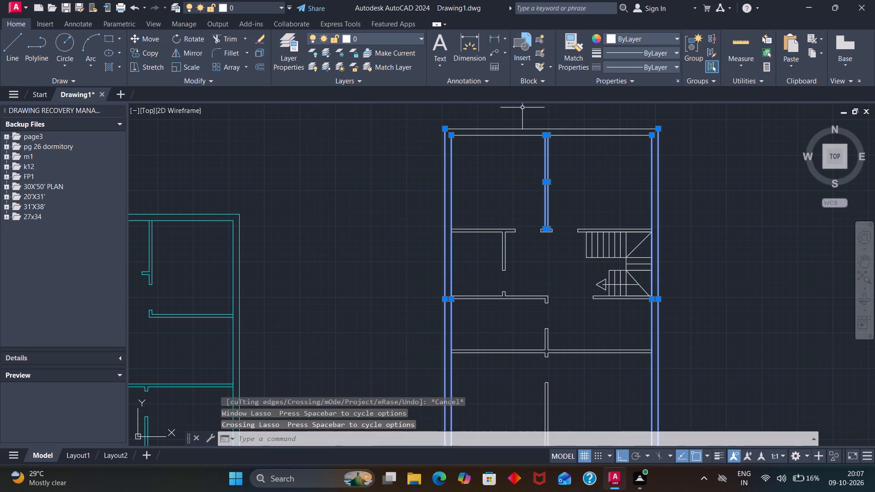
pyautogui.moveTo(522, 108); pyautogui.dragTo(512, 421)
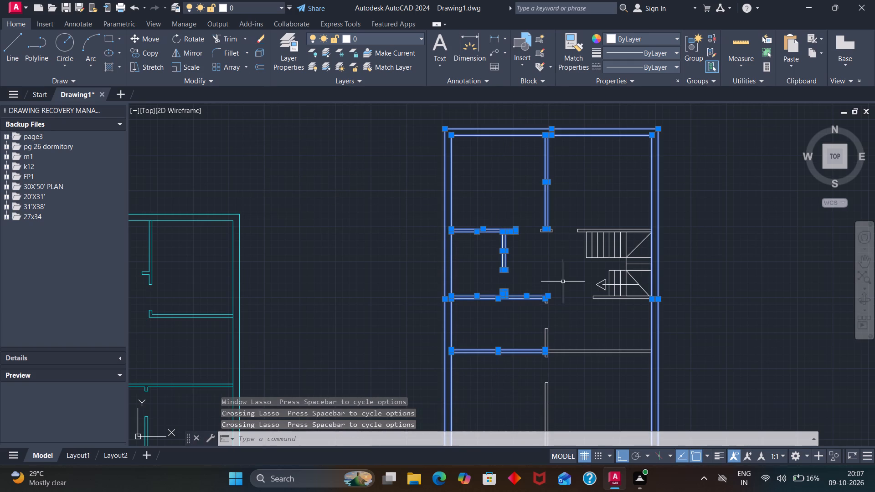
pyautogui.moveTo(586, 219); pyautogui.dragTo(575, 236)
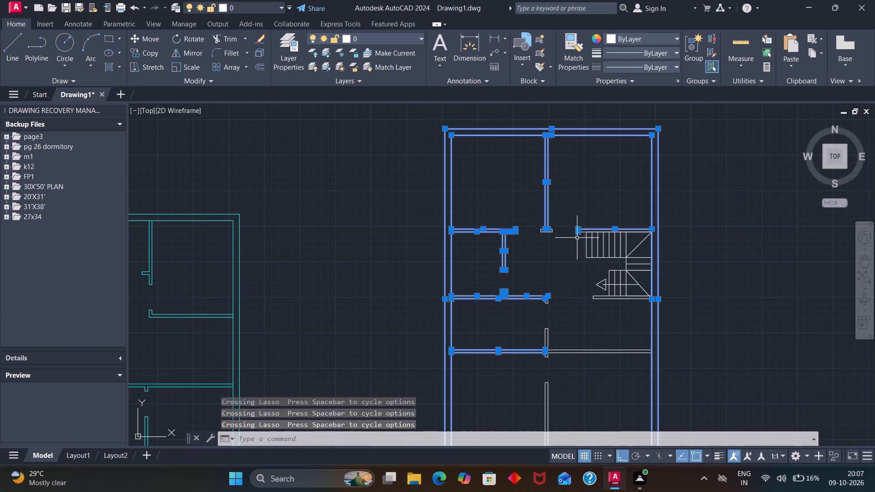
pyautogui.scroll(3, 588, 285)
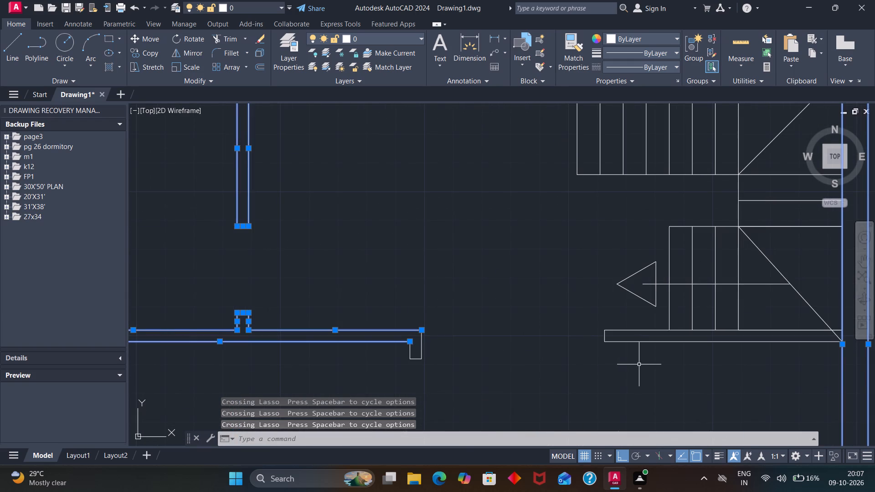
pyautogui.click(641, 341)
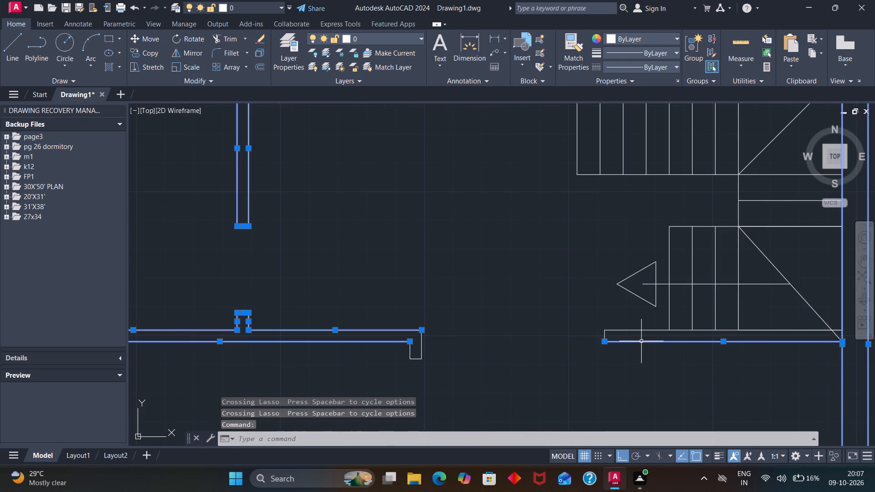
pyautogui.click(605, 336)
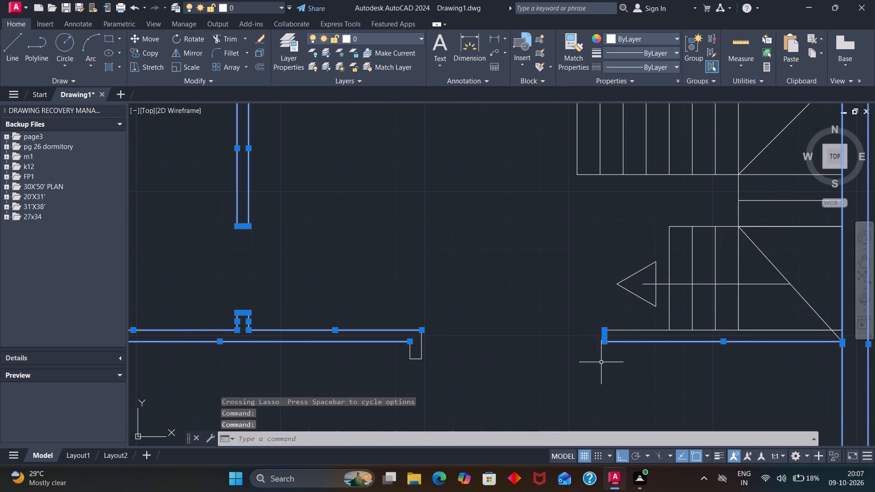
pyautogui.scroll(-3, 601, 362)
pyautogui.scroll(3, 595, 277)
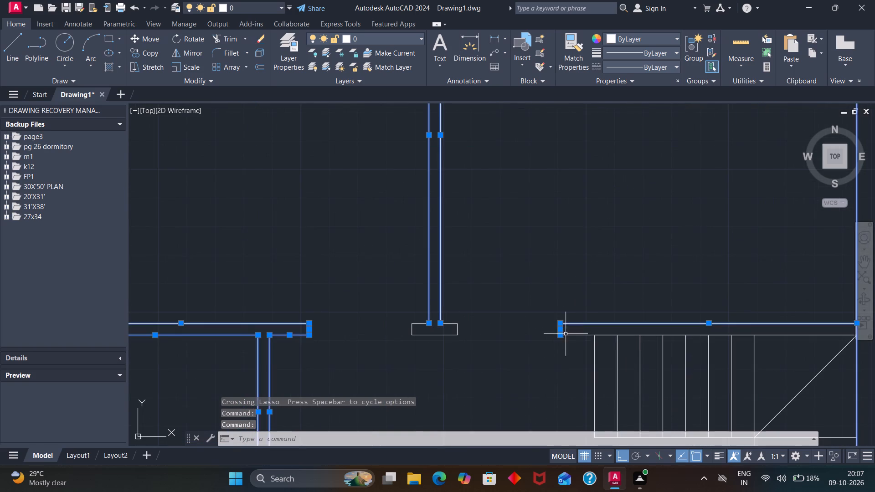
pyautogui.scroll(-5, 566, 334)
pyautogui.scroll(-3, 570, 383)
pyautogui.scroll(5, 567, 399)
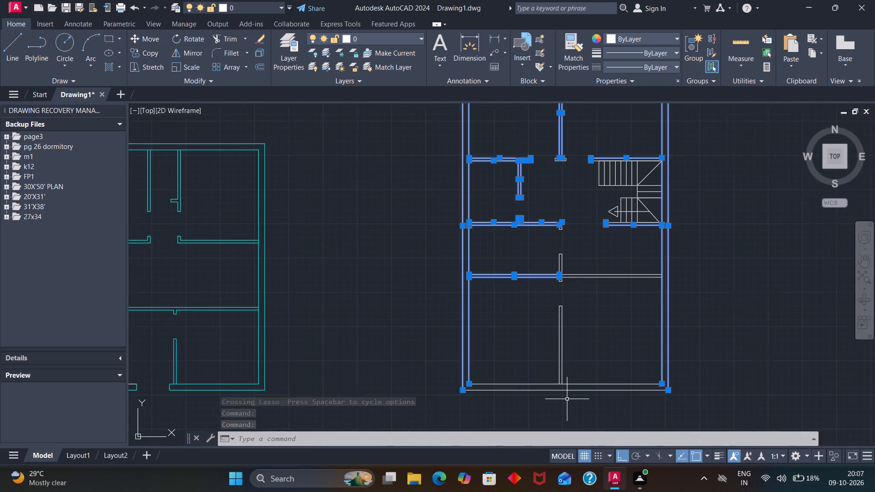
pyautogui.scroll(2, 572, 406)
pyautogui.moveTo(496, 313); pyautogui.dragTo(633, 294)
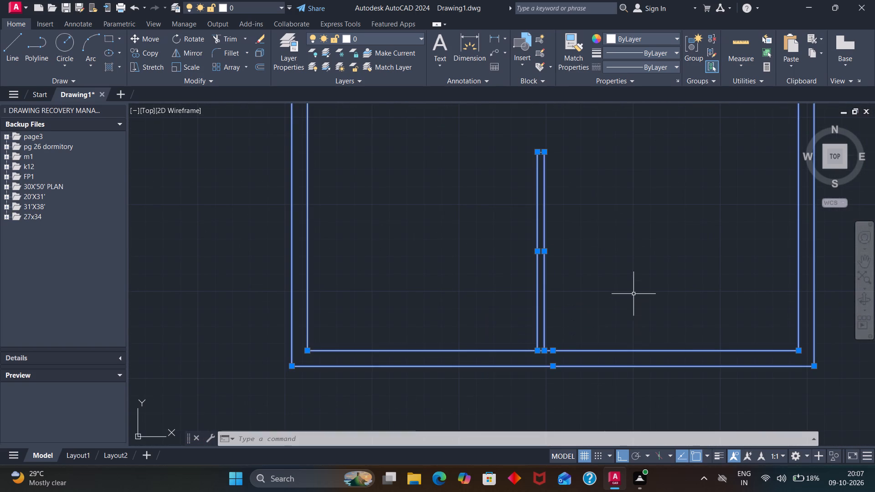
pyautogui.scroll(-3, 633, 288)
pyautogui.scroll(3, 639, 233)
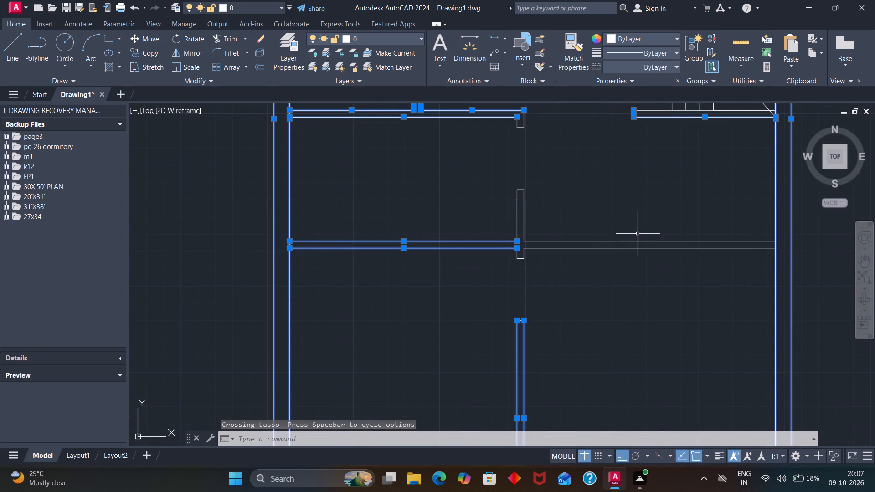
pyautogui.moveTo(623, 220); pyautogui.dragTo(629, 301)
pyautogui.moveTo(612, 227); pyautogui.dragTo(618, 293)
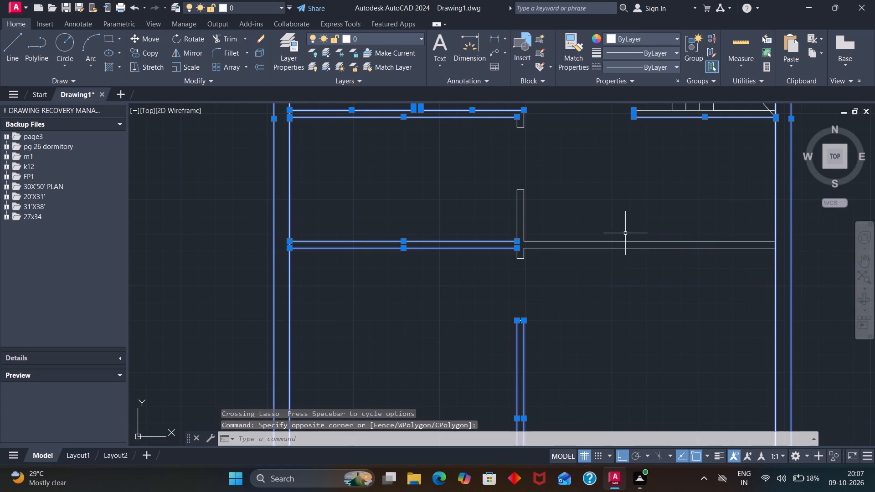
pyautogui.moveTo(620, 207); pyautogui.dragTo(618, 278)
pyautogui.moveTo(595, 203); pyautogui.dragTo(469, 238)
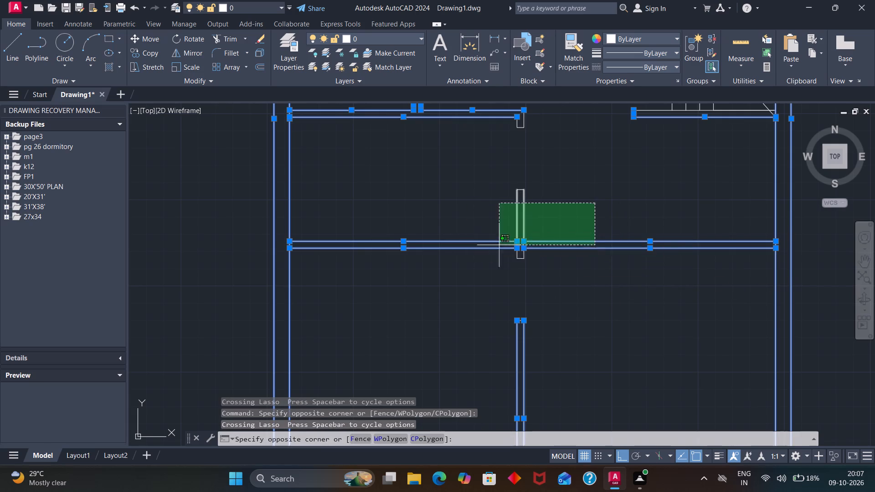
pyautogui.moveTo(516, 216); pyautogui.dragTo(556, 330)
pyautogui.moveTo(542, 263); pyautogui.dragTo(514, 256)
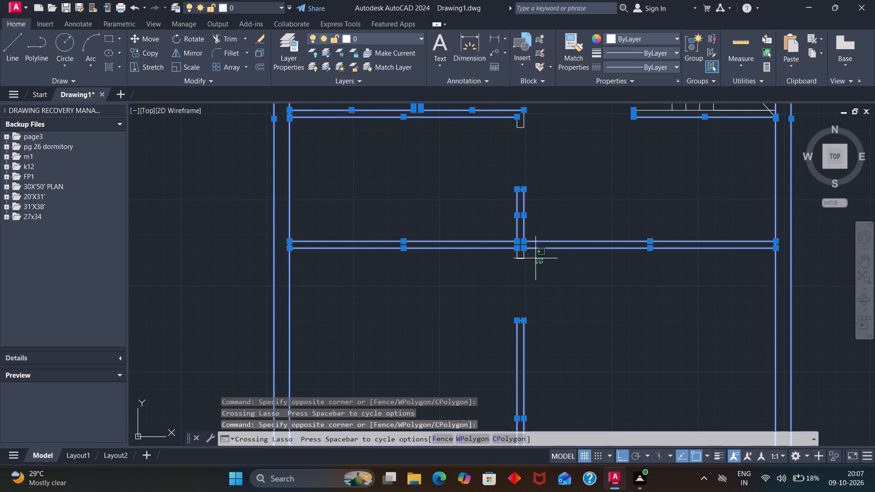
pyautogui.moveTo(514, 256); pyautogui.dragTo(499, 263)
pyautogui.scroll(-3, 535, 279)
pyautogui.scroll(4, 525, 227)
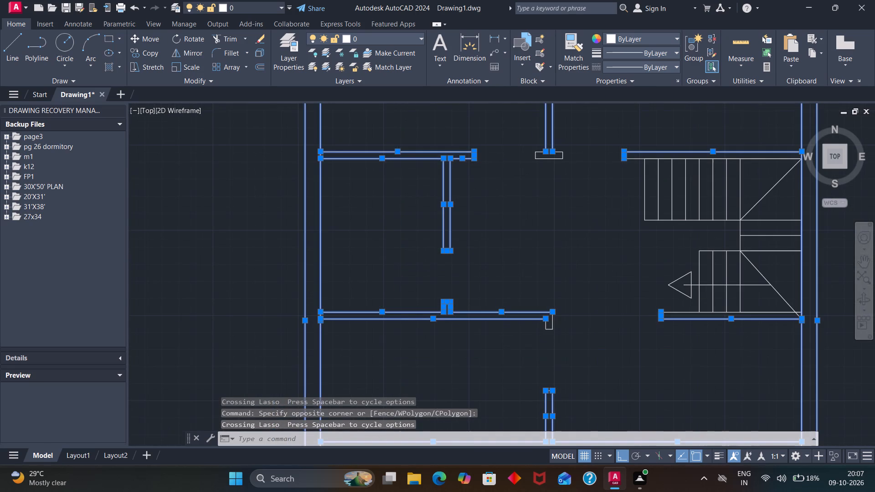
pyautogui.moveTo(529, 115); pyautogui.dragTo(563, 167)
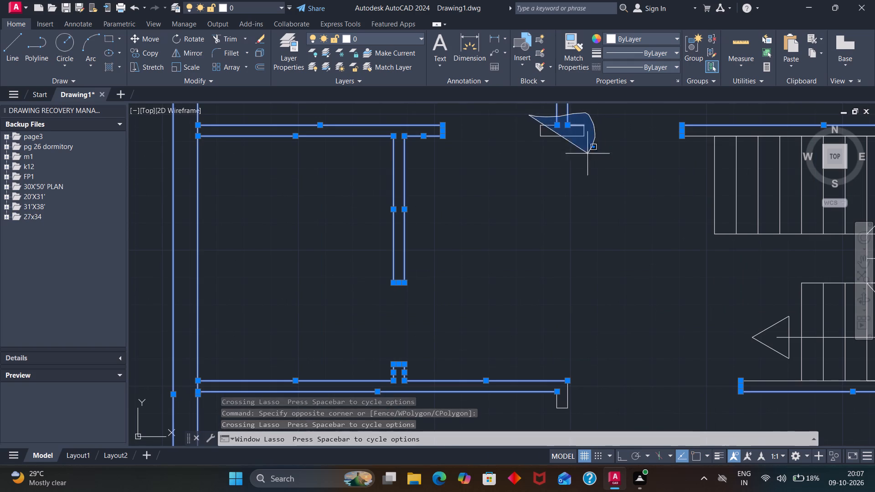
pyautogui.moveTo(563, 167); pyautogui.dragTo(540, 176)
pyautogui.scroll(-2, 536, 192)
pyautogui.scroll(4, 545, 300)
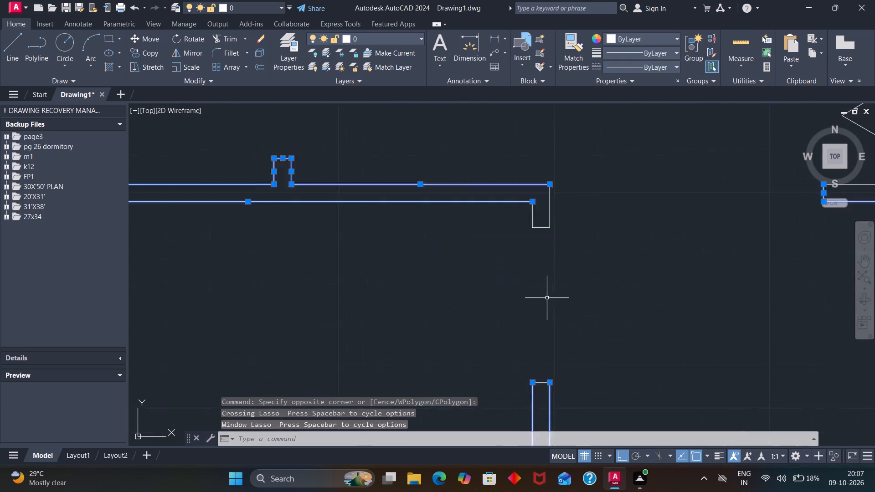
pyautogui.moveTo(581, 162); pyautogui.dragTo(502, 212)
pyautogui.scroll(-4, 506, 212)
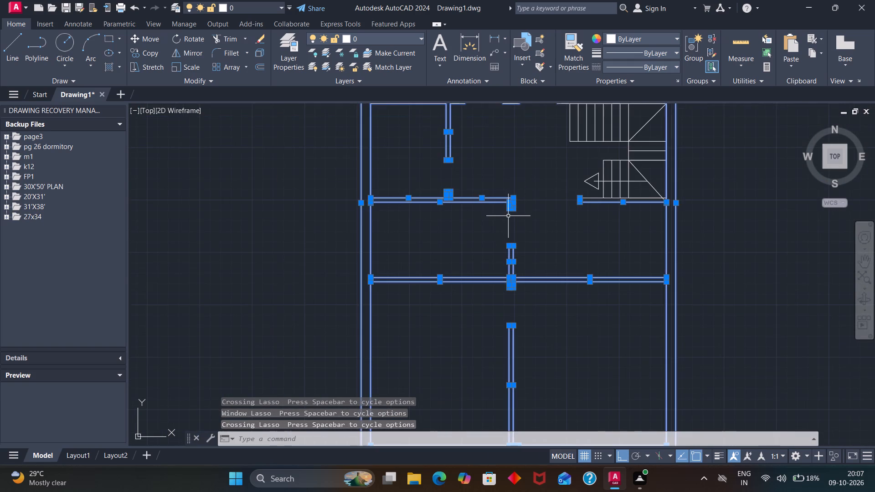
pyautogui.scroll(-4, 515, 238)
pyautogui.scroll(4, 526, 294)
pyautogui.scroll(-4, 490, 256)
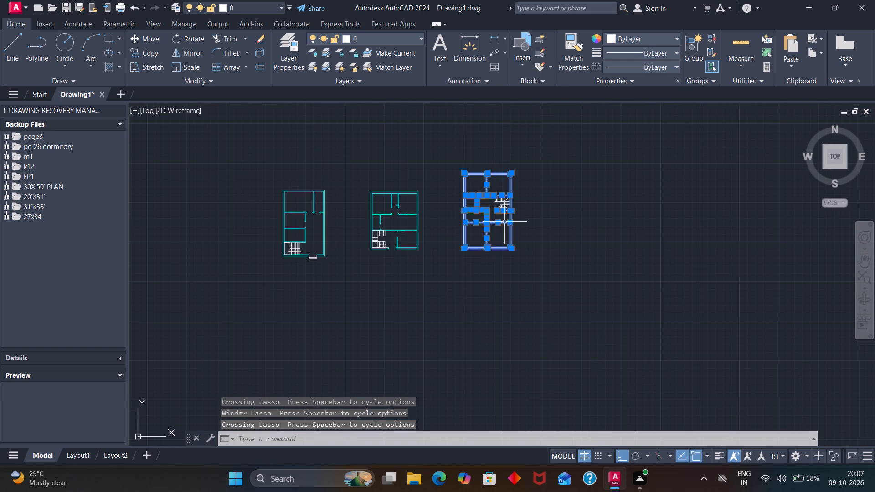
pyautogui.scroll(4, 494, 172)
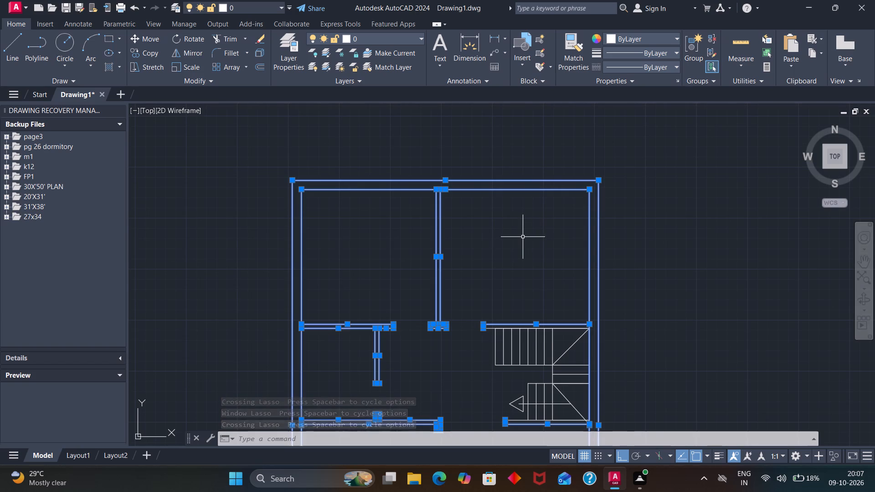
pyautogui.scroll(-1, 522, 237)
pyautogui.scroll(4, 518, 298)
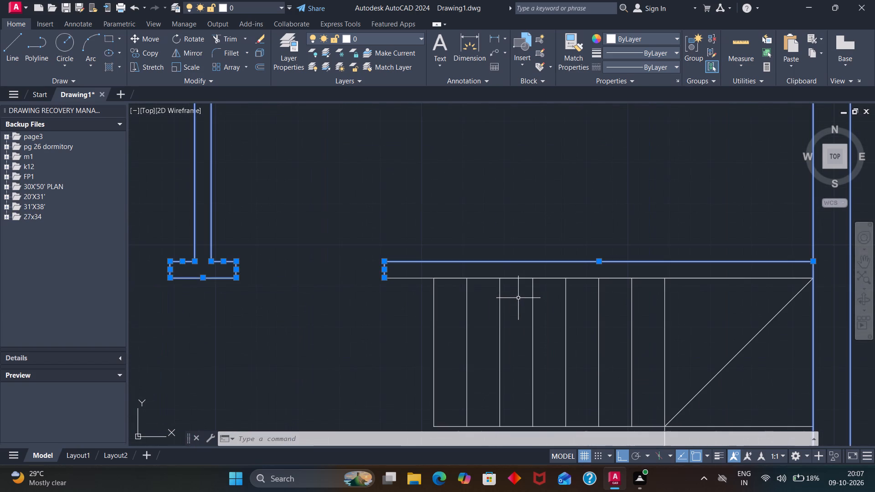
pyautogui.scroll(-3, 518, 298)
pyautogui.scroll(3, 516, 298)
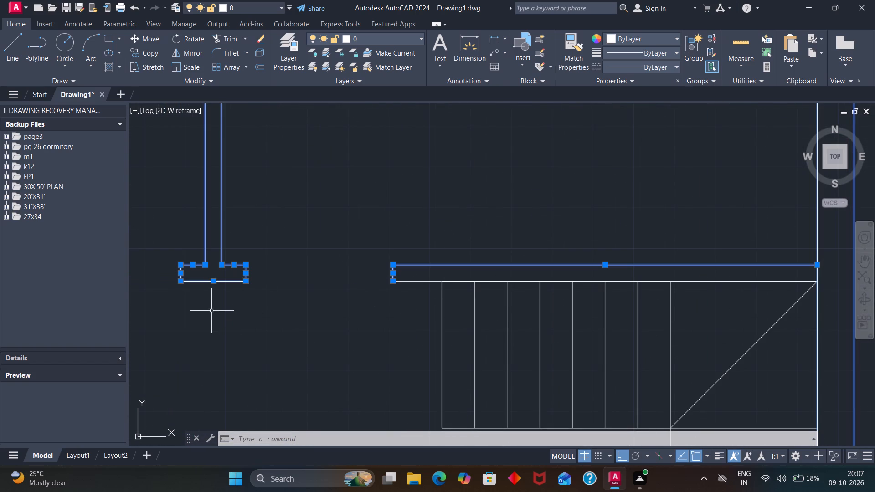
pyautogui.scroll(-4, 223, 297)
pyautogui.scroll(-2, 162, 325)
pyautogui.scroll(3, 171, 376)
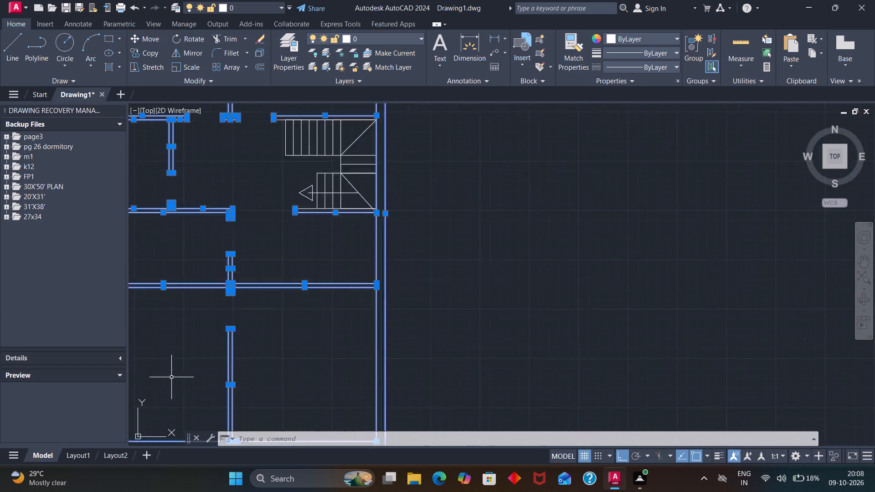
pyautogui.scroll(1, 171, 377)
pyautogui.scroll(-4, 171, 377)
pyautogui.scroll(2, 202, 370)
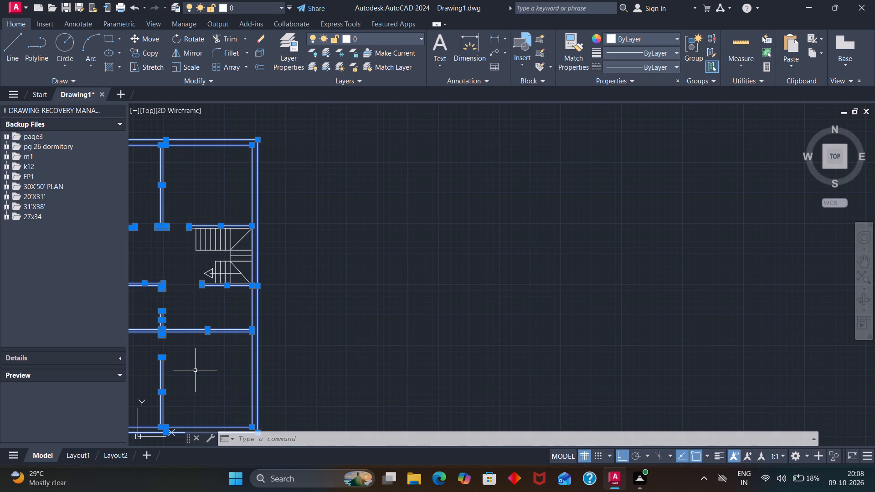
pyautogui.scroll(1, 194, 370)
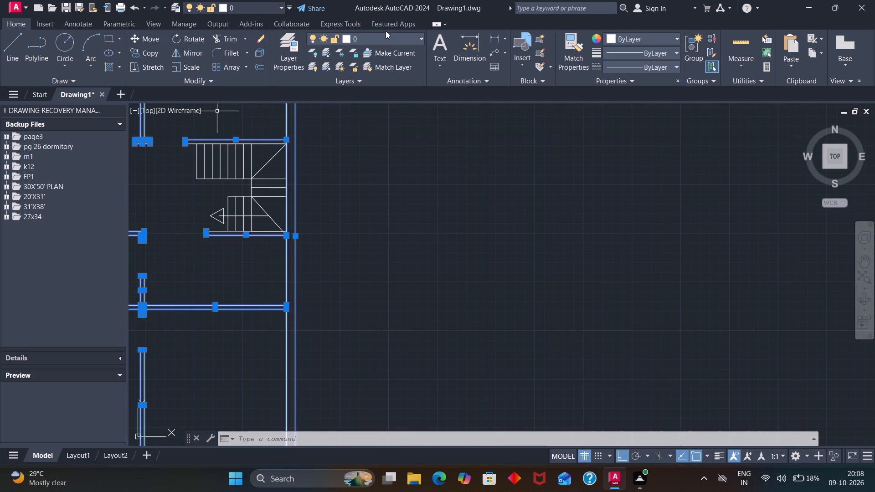
pyautogui.click(422, 37)
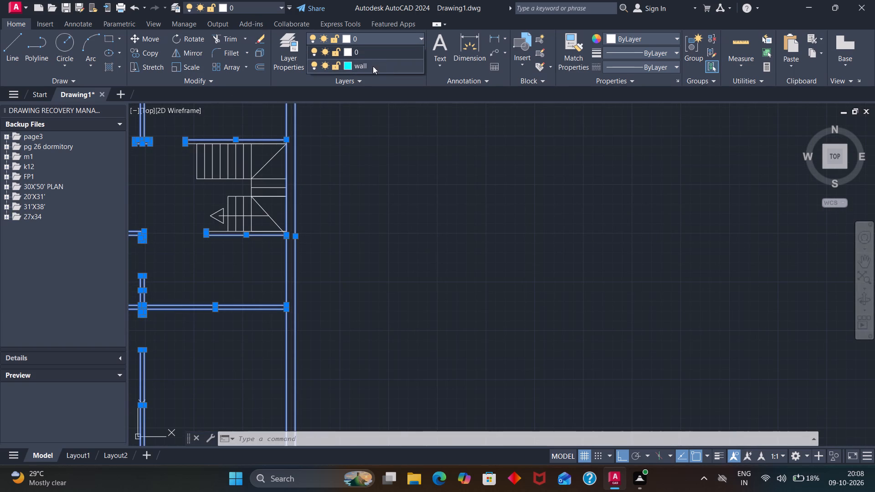
pyautogui.click(348, 69)
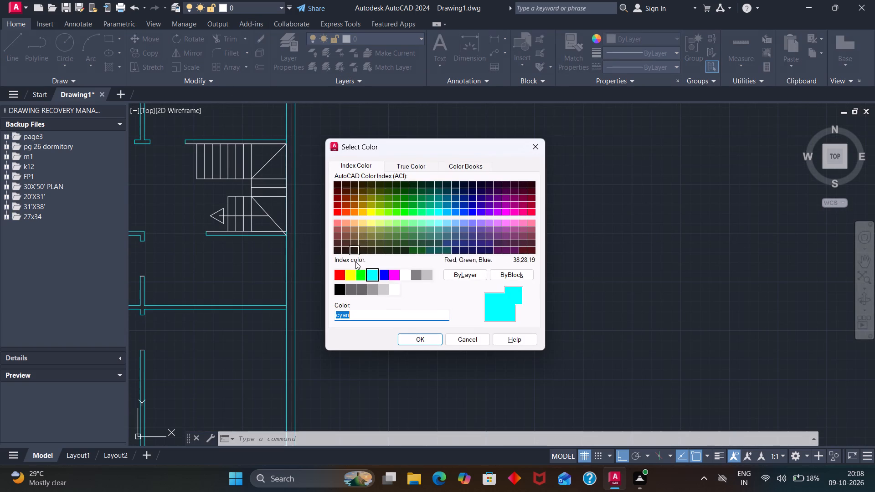
pyautogui.click(417, 347)
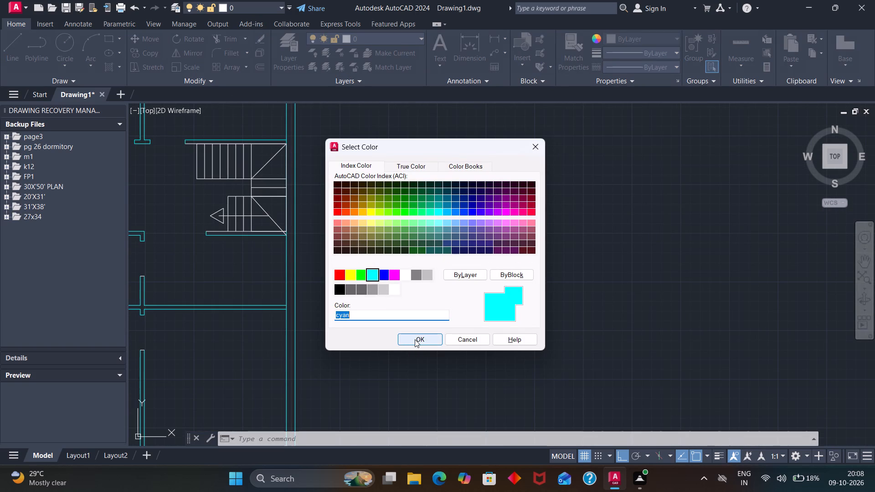
pyautogui.click(415, 339)
# Clear the selection and check the third plan's walls, partition junctions and opening ends for lines missing from the wall layer.
pyautogui.scroll(-4, 249, 279)
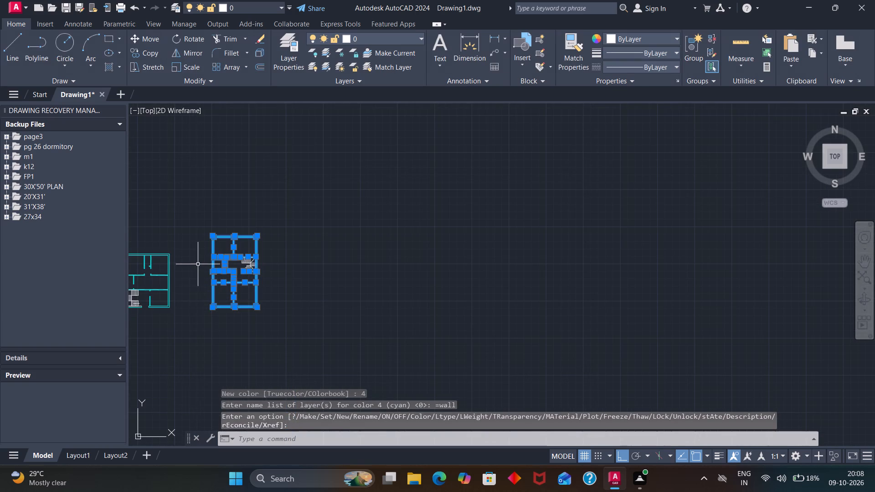
pyautogui.scroll(6, 200, 263)
pyautogui.scroll(-4, 213, 266)
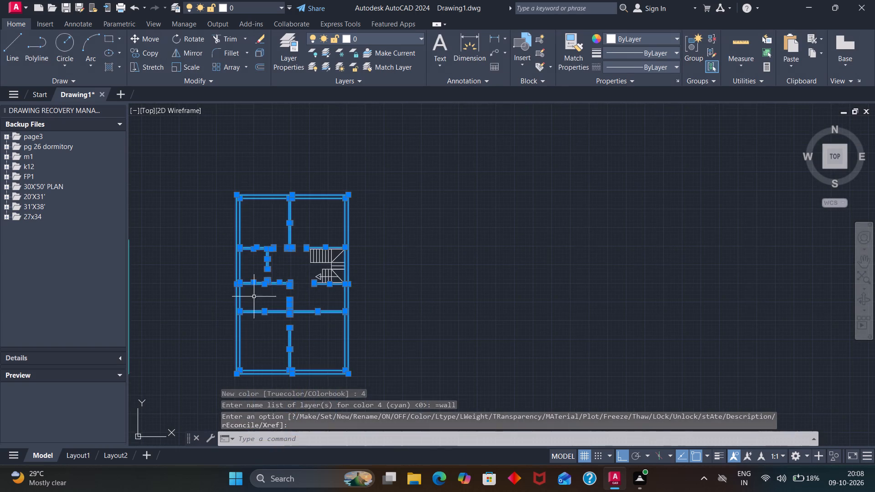
pyautogui.scroll(4, 263, 305)
pyautogui.scroll(-2, 263, 307)
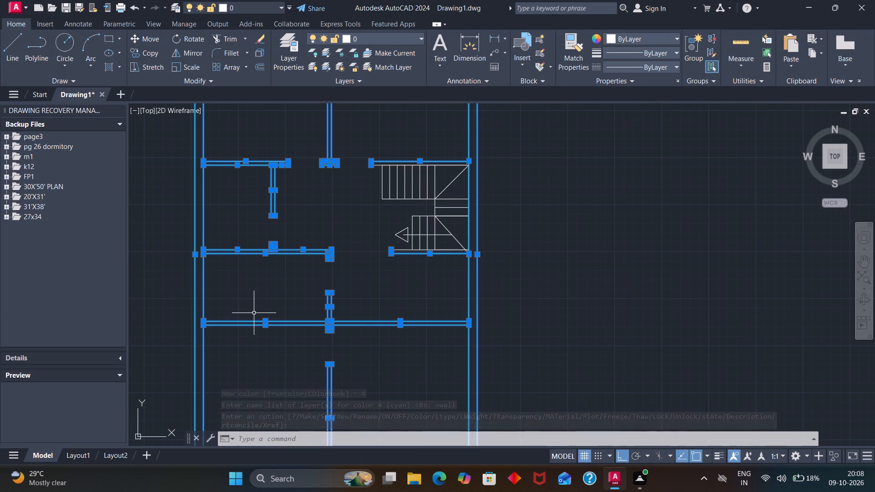
pyautogui.press('Escape')
pyautogui.scroll(4, 324, 298)
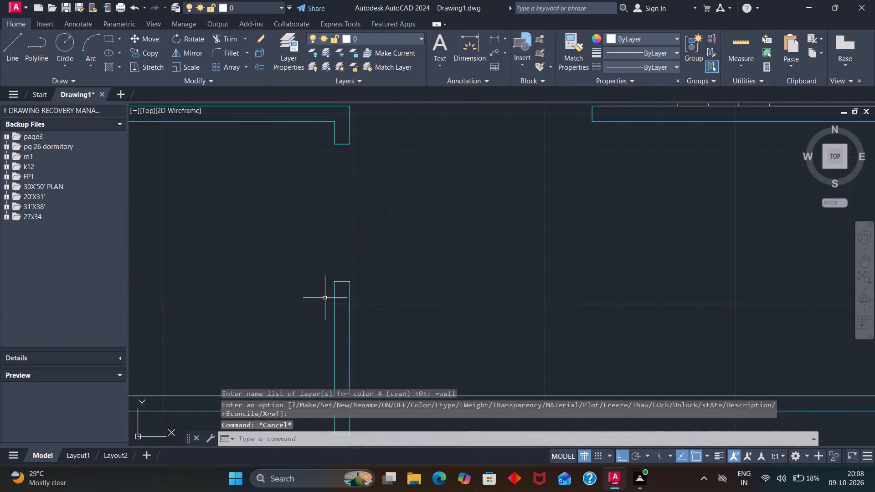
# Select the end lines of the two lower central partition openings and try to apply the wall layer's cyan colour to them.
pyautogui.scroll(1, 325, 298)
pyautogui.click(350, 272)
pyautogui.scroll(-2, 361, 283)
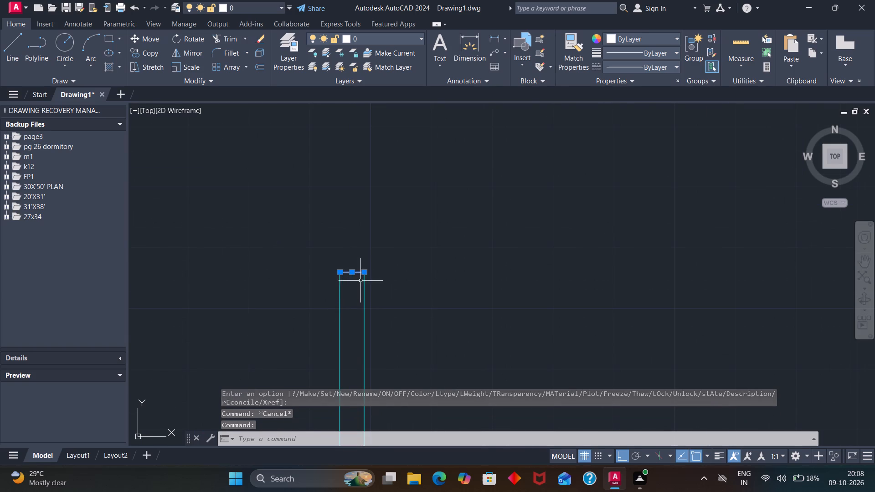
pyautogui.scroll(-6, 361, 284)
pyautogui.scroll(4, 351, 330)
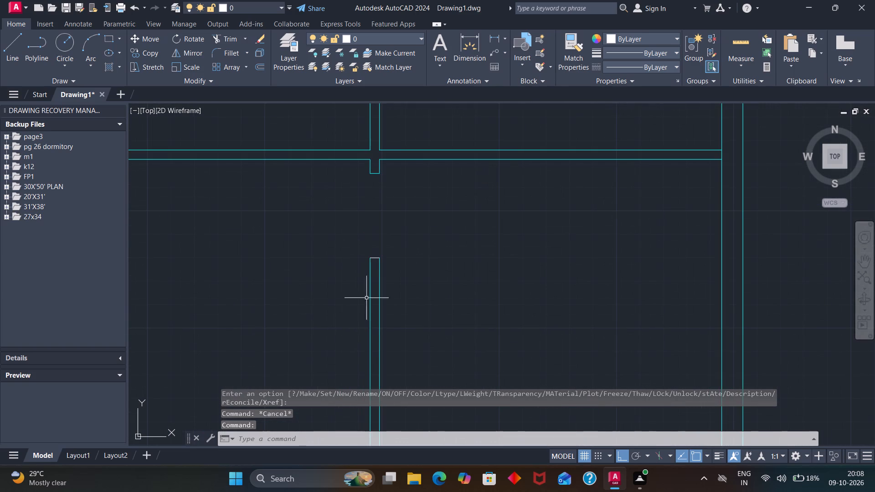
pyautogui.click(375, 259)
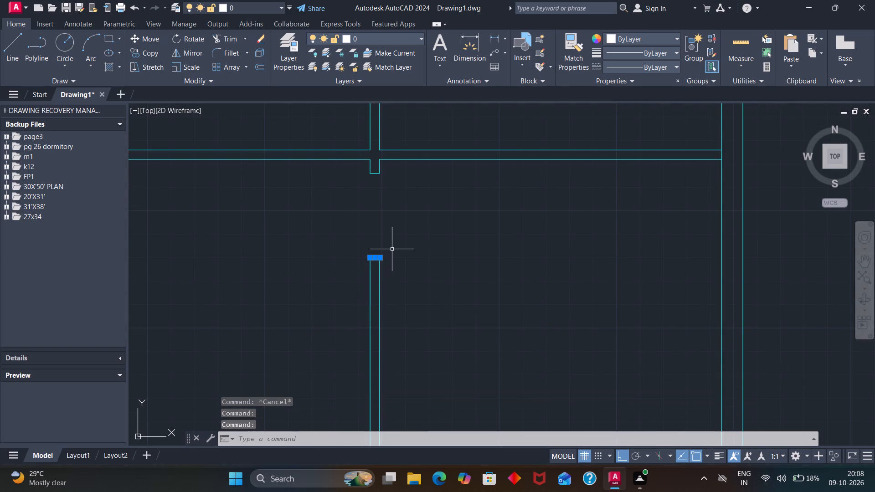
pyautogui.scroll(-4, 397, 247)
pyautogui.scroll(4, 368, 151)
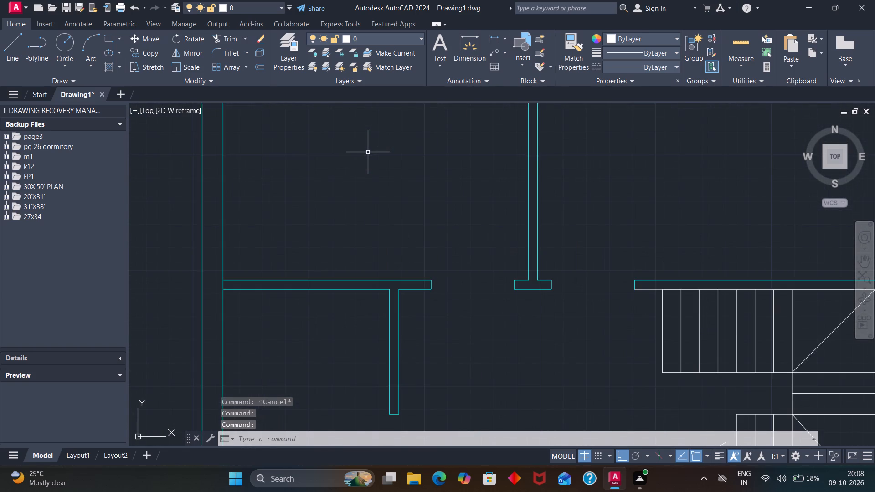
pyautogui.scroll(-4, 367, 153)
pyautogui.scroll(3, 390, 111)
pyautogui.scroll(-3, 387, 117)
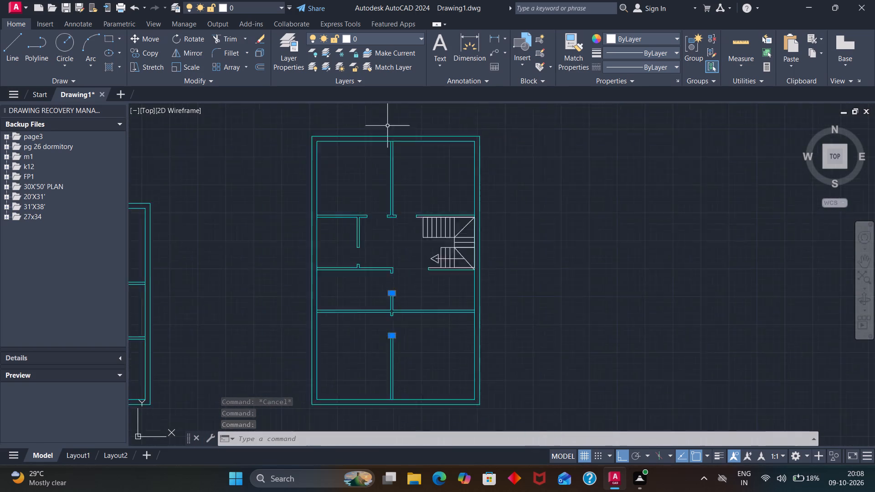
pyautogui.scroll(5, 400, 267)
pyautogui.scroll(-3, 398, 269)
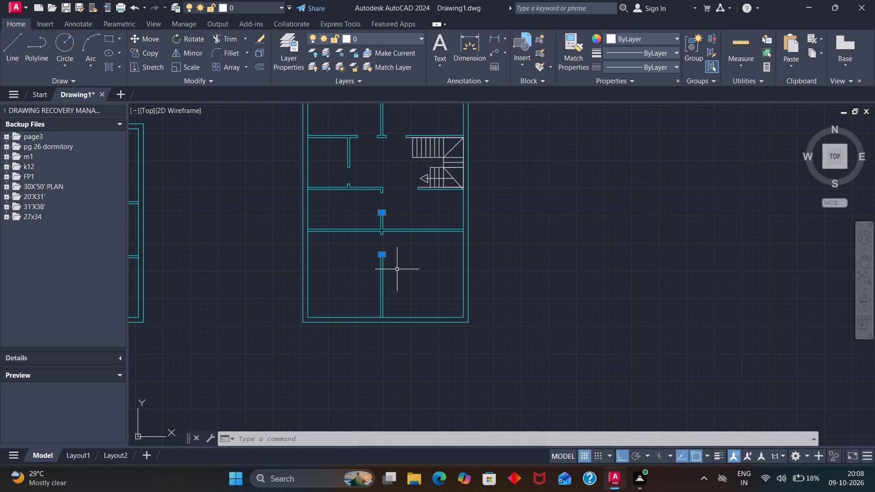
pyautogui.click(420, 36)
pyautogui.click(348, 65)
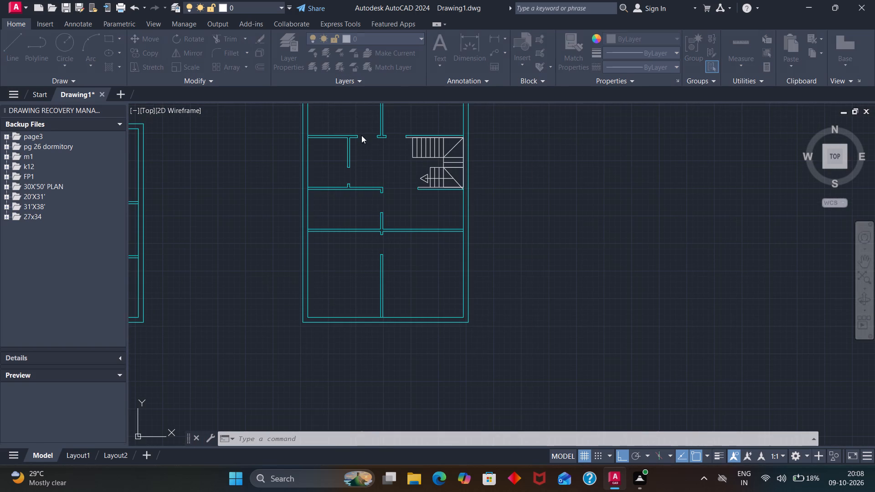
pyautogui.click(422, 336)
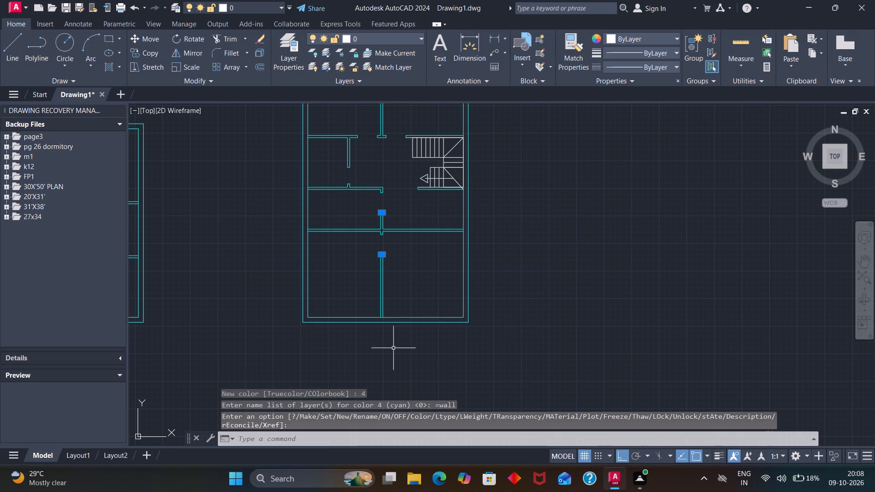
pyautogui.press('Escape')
# Examine all three floor plans to check the layer colour of their walls, partitions and staircases.
pyautogui.scroll(-2, 284, 252)
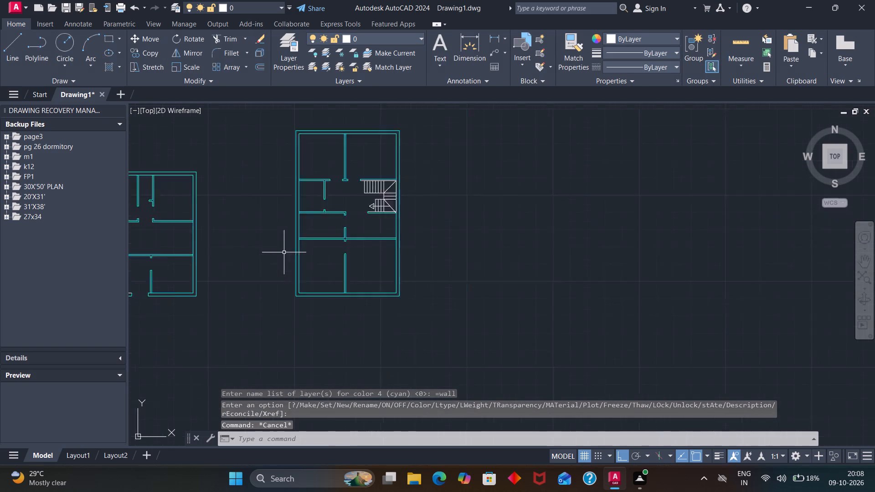
pyautogui.scroll(3, 201, 231)
pyautogui.scroll(-3, 160, 248)
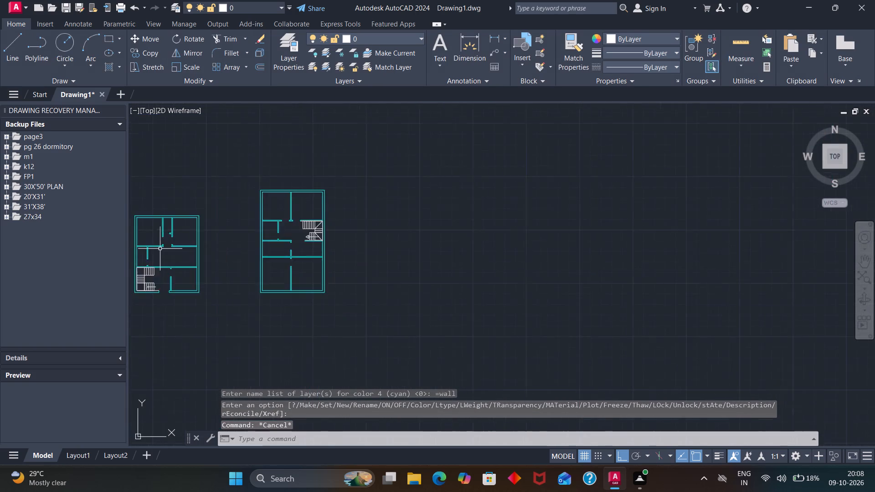
pyautogui.scroll(-6, 159, 249)
pyautogui.scroll(9, 143, 253)
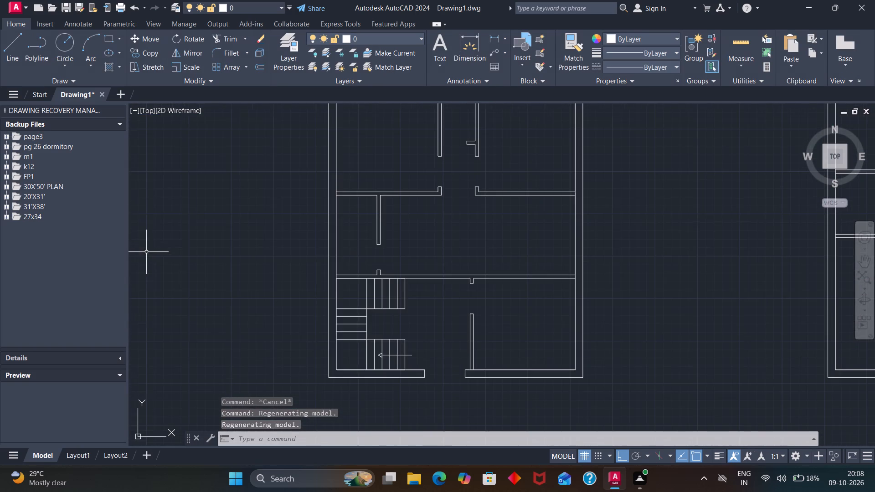
pyautogui.scroll(1, 278, 239)
pyautogui.scroll(2, 368, 246)
pyautogui.scroll(-7, 399, 261)
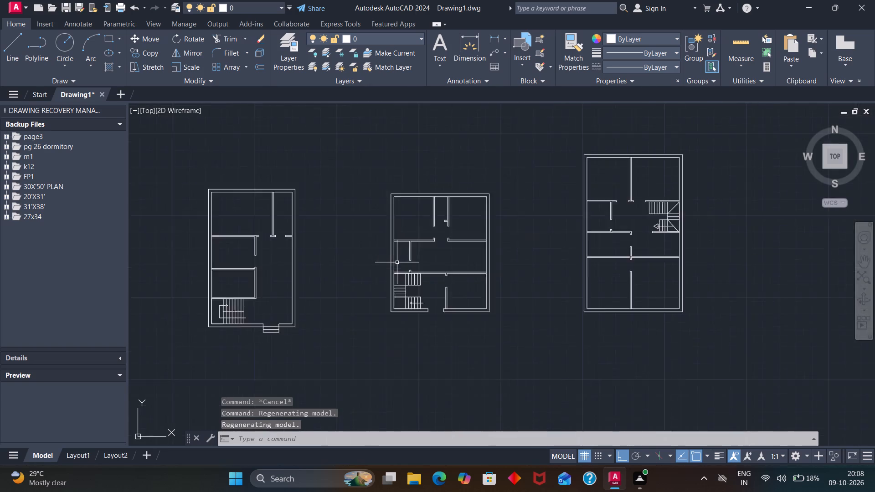
pyautogui.scroll(-2, 389, 263)
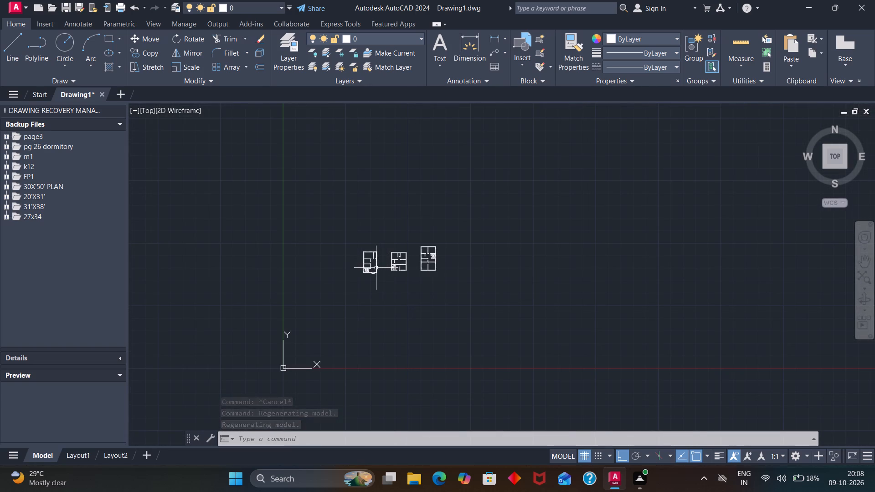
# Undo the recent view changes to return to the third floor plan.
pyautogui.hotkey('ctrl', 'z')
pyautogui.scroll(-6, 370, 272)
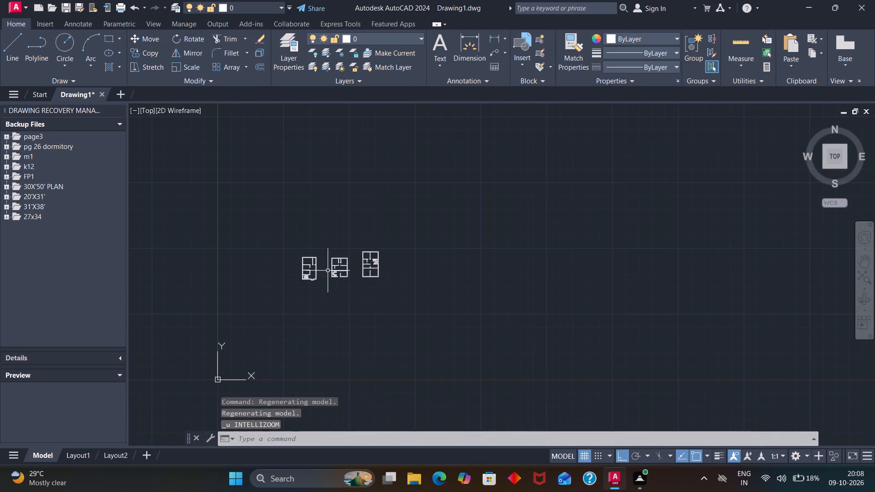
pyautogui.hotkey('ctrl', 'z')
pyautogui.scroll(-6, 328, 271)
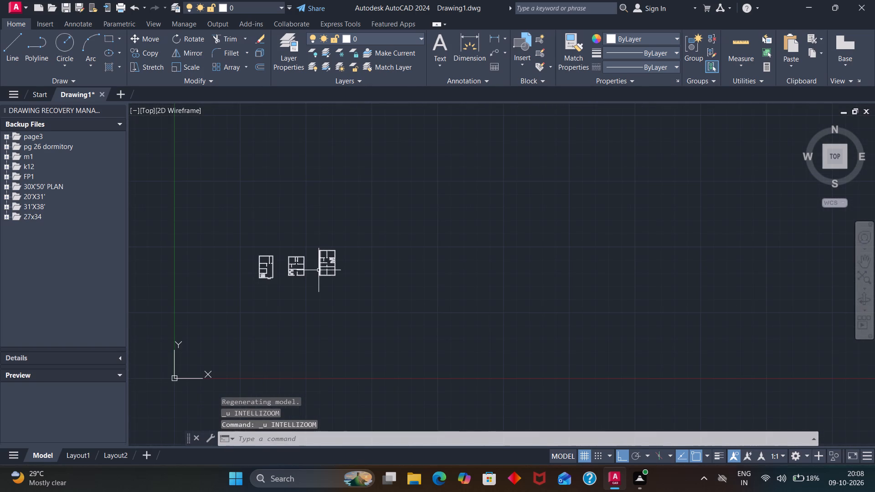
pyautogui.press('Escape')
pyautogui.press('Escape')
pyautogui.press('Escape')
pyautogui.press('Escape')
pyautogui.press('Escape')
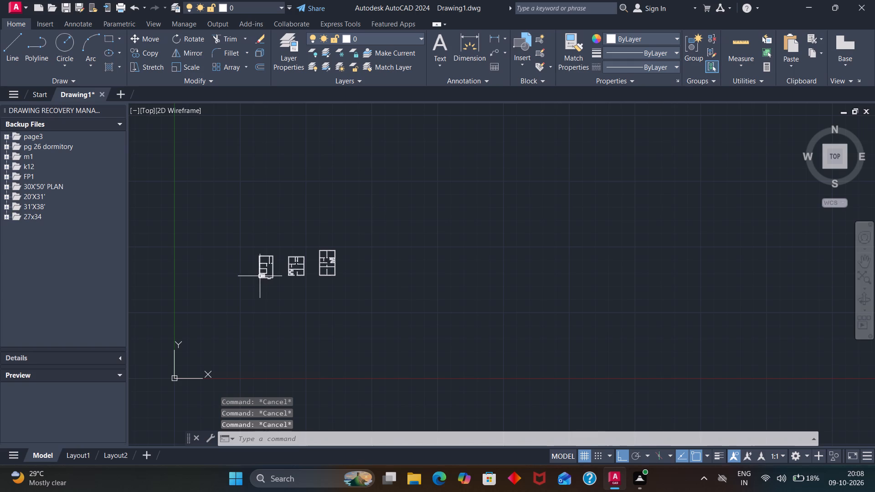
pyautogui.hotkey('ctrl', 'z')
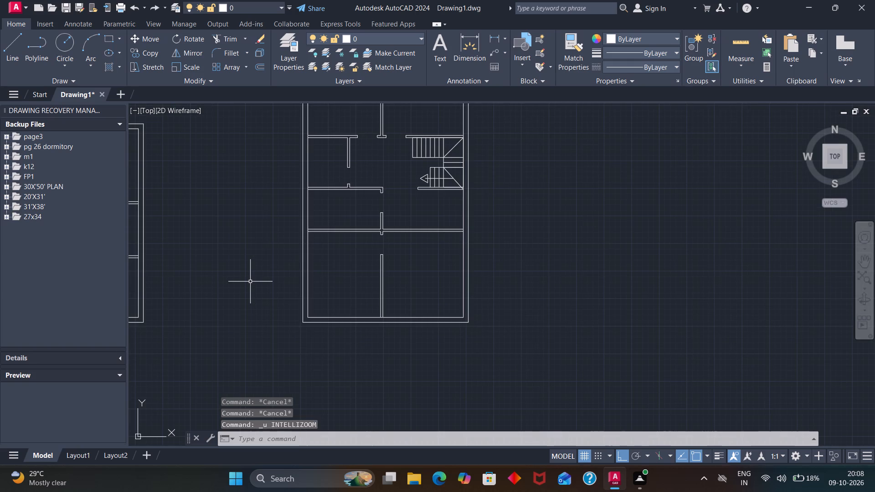
# Select all three floor plans, set the wall layer's colour to cyan again, and clear the selection.
pyautogui.scroll(-3, 250, 282)
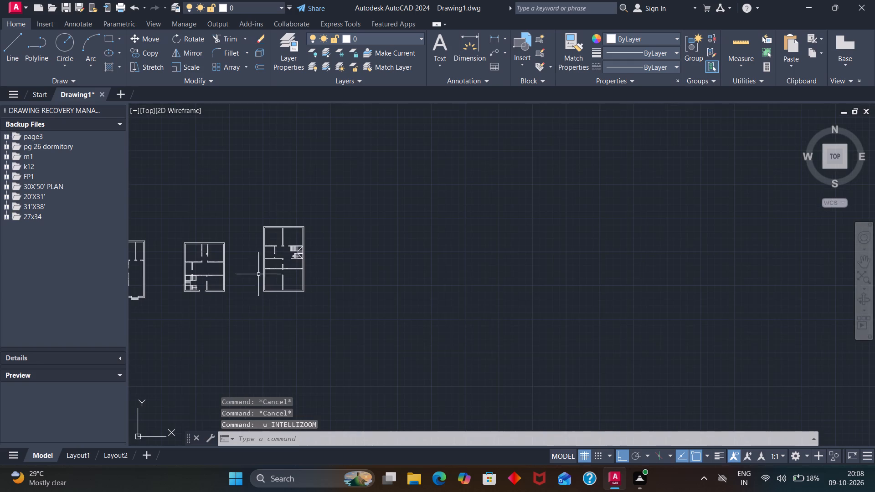
pyautogui.scroll(4, 285, 259)
pyautogui.scroll(-7, 286, 257)
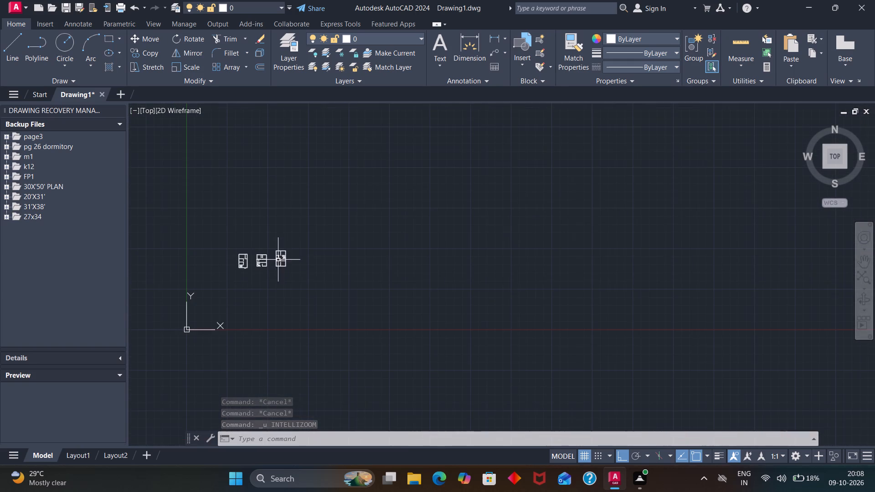
pyautogui.scroll(-1, 218, 258)
pyautogui.scroll(5, 222, 258)
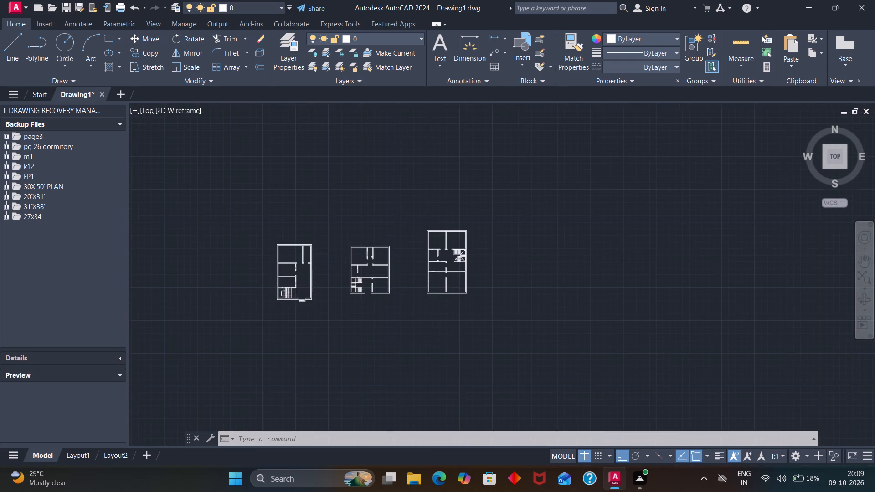
pyautogui.moveTo(271, 281); pyautogui.dragTo(495, 310)
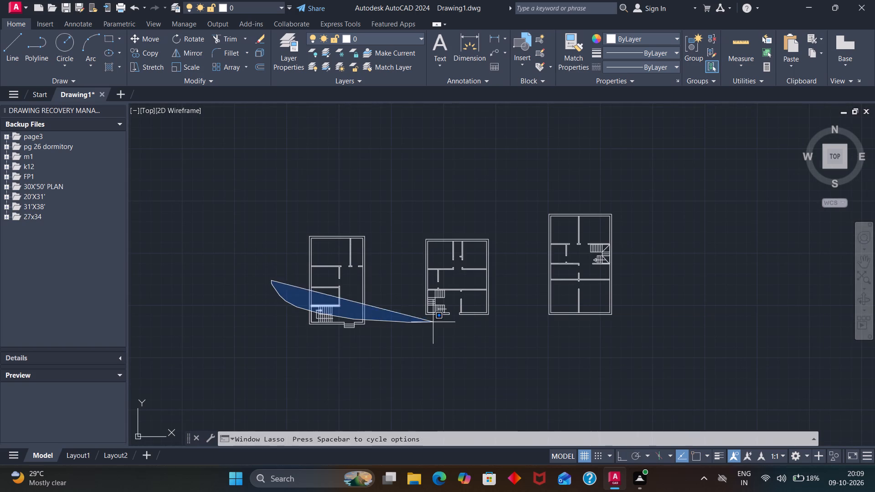
pyautogui.moveTo(495, 310); pyautogui.dragTo(744, 246)
pyautogui.moveTo(727, 275); pyautogui.dragTo(194, 384)
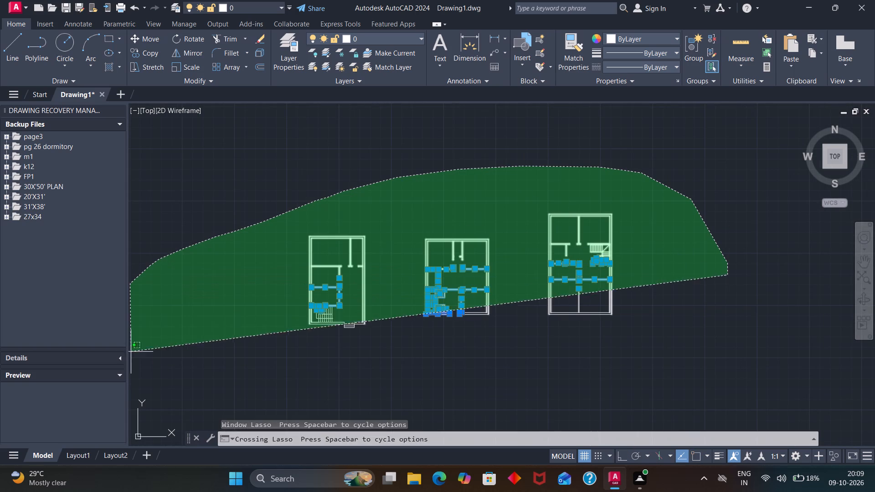
pyautogui.moveTo(194, 384); pyautogui.dragTo(768, 310)
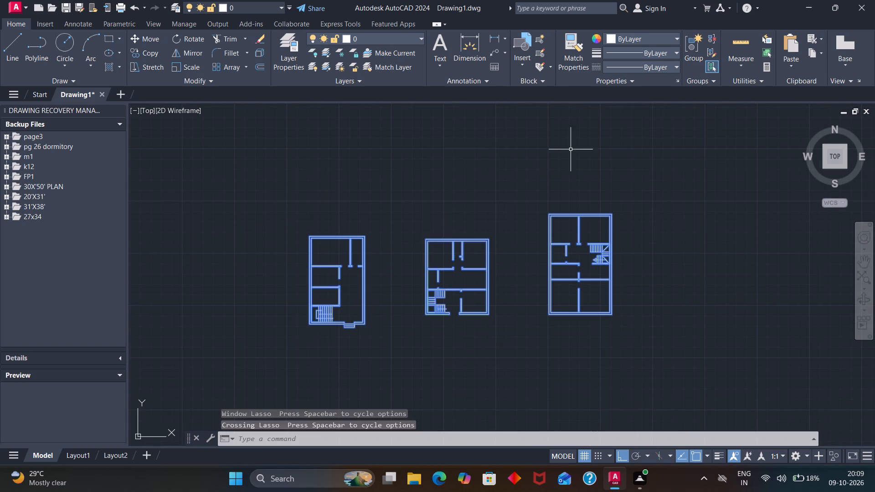
pyautogui.click(421, 36)
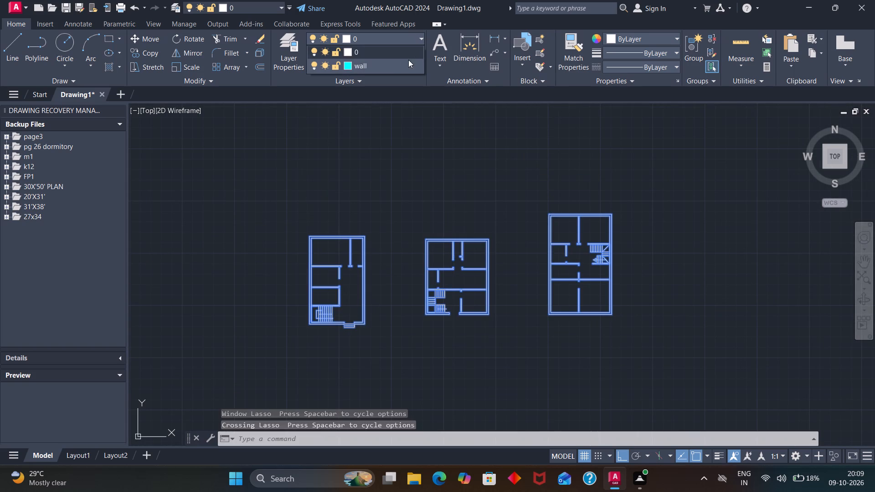
pyautogui.click(348, 64)
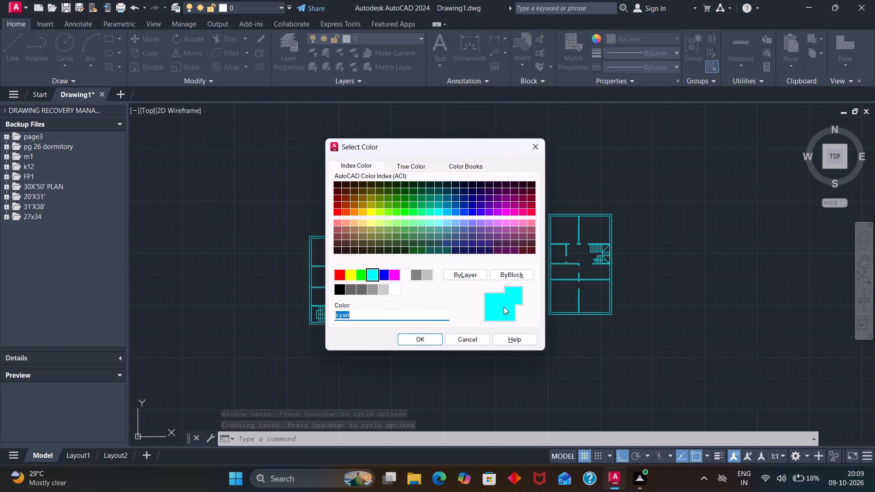
pyautogui.click(421, 341)
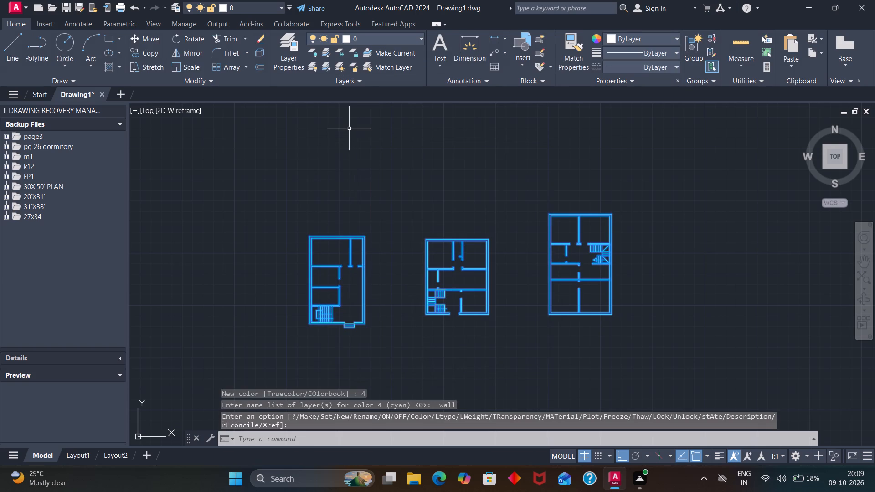
pyautogui.press('Escape')
# Rename the cyan wall layer as "wall and stairs" in the layer properties.
pyautogui.click(300, 49)
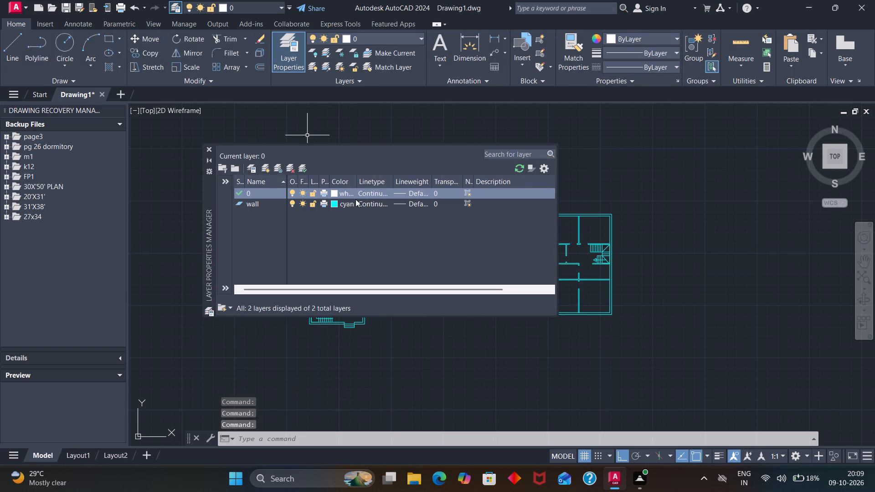
pyautogui.click(272, 201)
pyautogui.rightClick(266, 205)
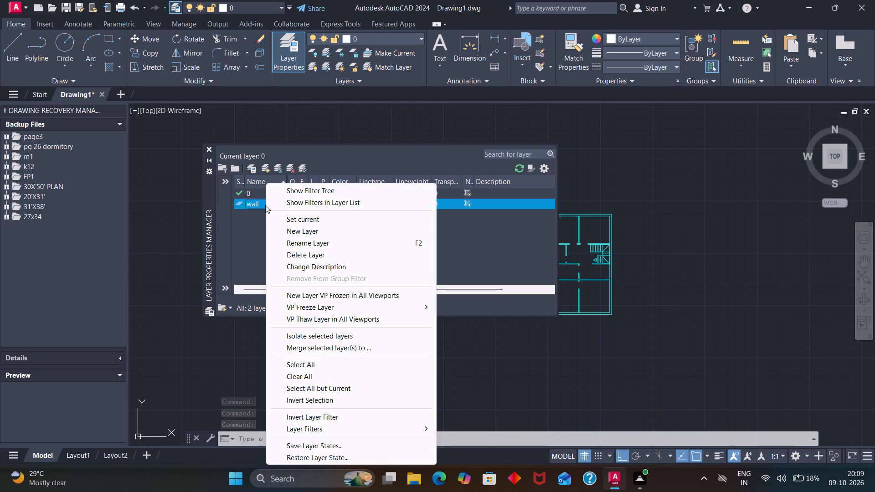
pyautogui.click(316, 242)
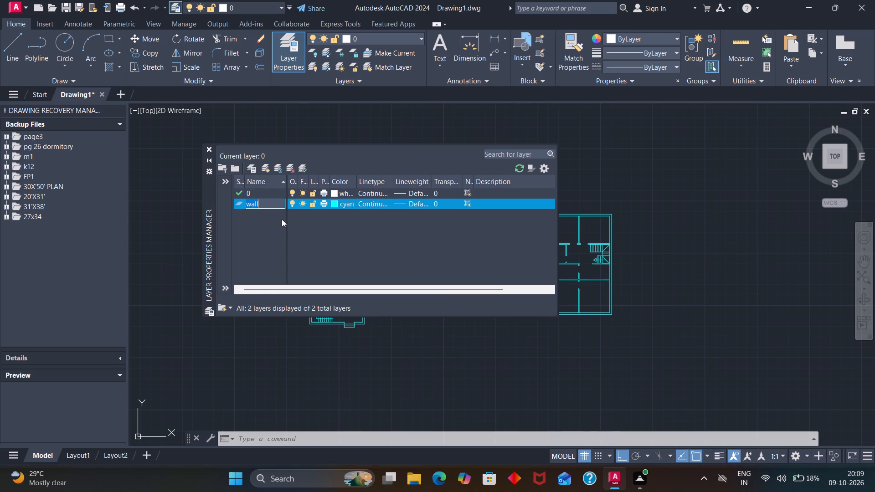
pyautogui.press('space')
pyautogui.moveTo(282, 219); pyautogui.dragTo(311, 349)
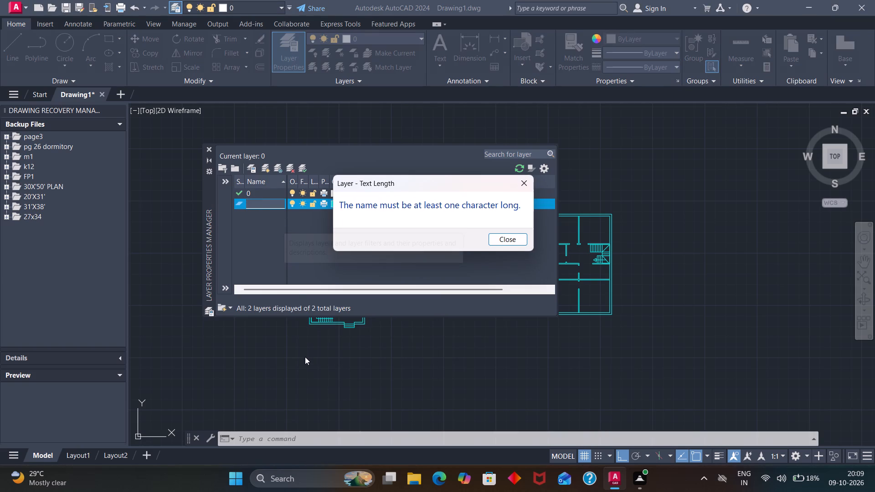
pyautogui.write('wa')
pyautogui.click(522, 178)
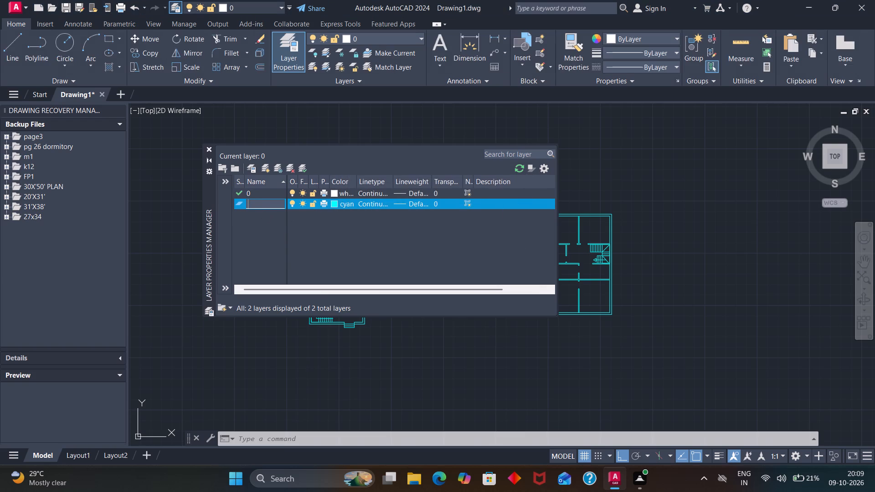
pyautogui.write('wa')
pyautogui.write('ll')
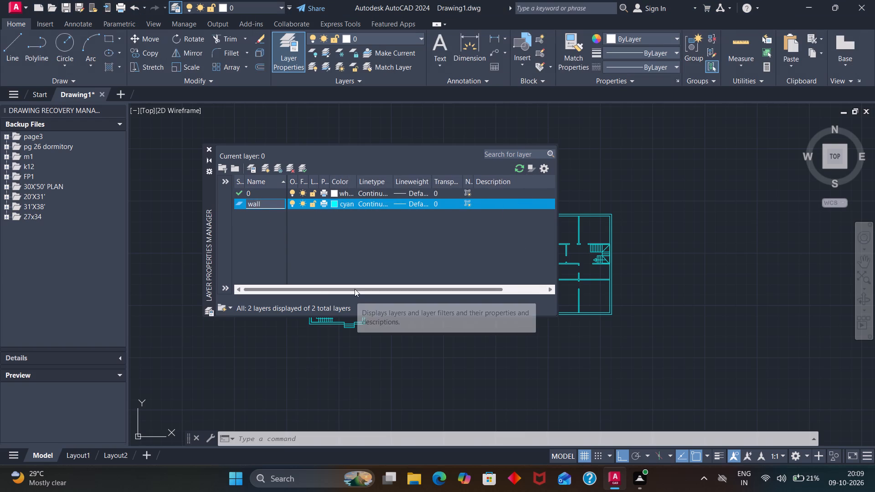
pyautogui.press('space')
pyautogui.write('a')
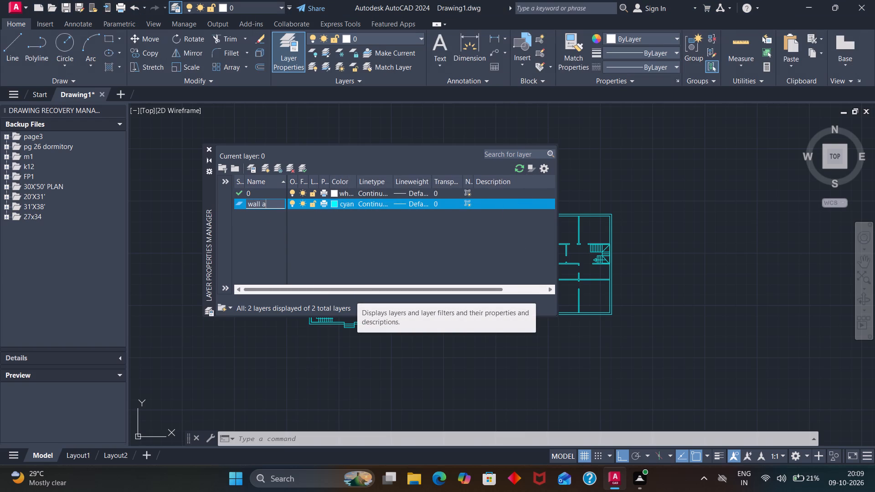
pyautogui.write('nd s')
pyautogui.write('tairs')
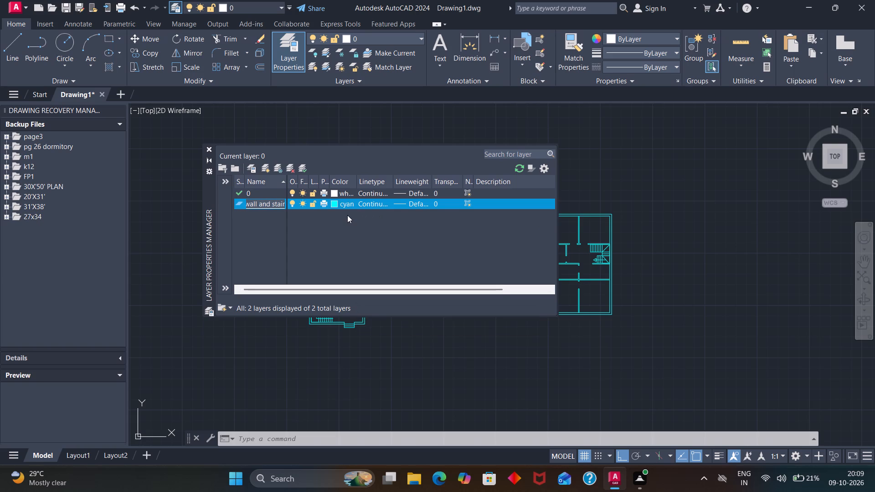
pyautogui.press('Return')
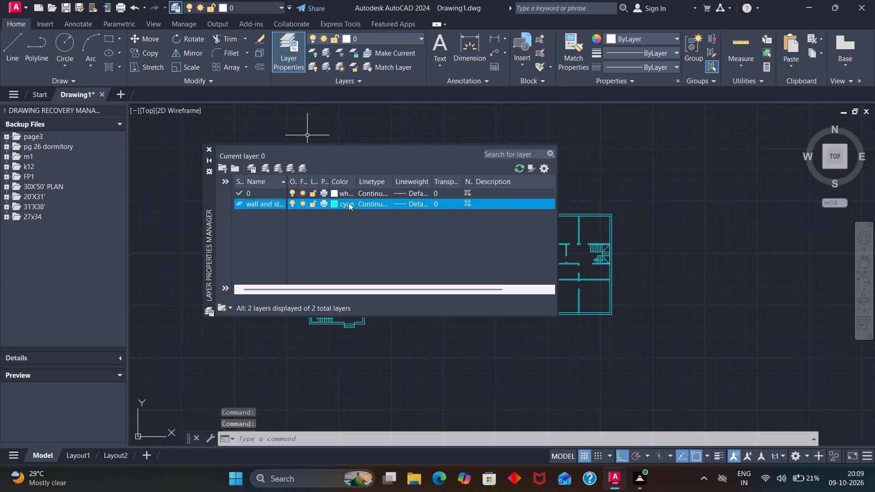
pyautogui.click(209, 147)
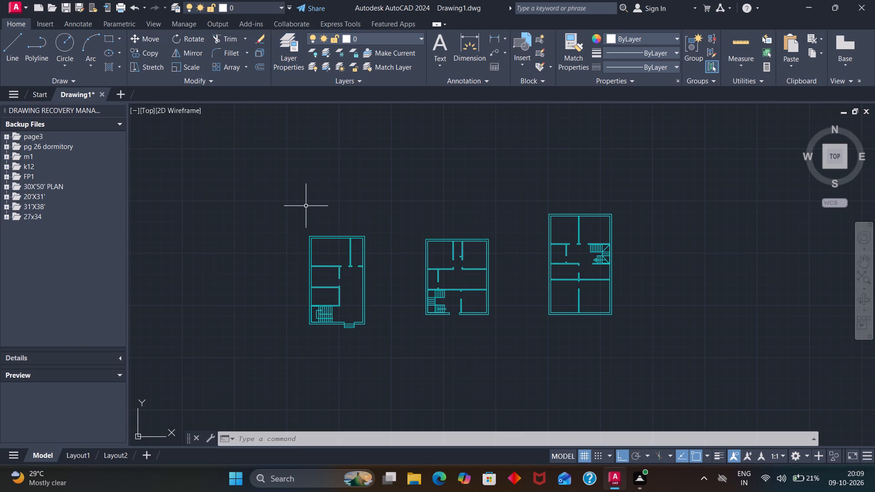
pyautogui.press('Escape')
# Examine the three floor plans, looking closely at the walls, partitions and staircases of the first and second plans.
pyautogui.scroll(-4, 324, 213)
pyautogui.scroll(5, 340, 259)
pyautogui.scroll(-3, 344, 173)
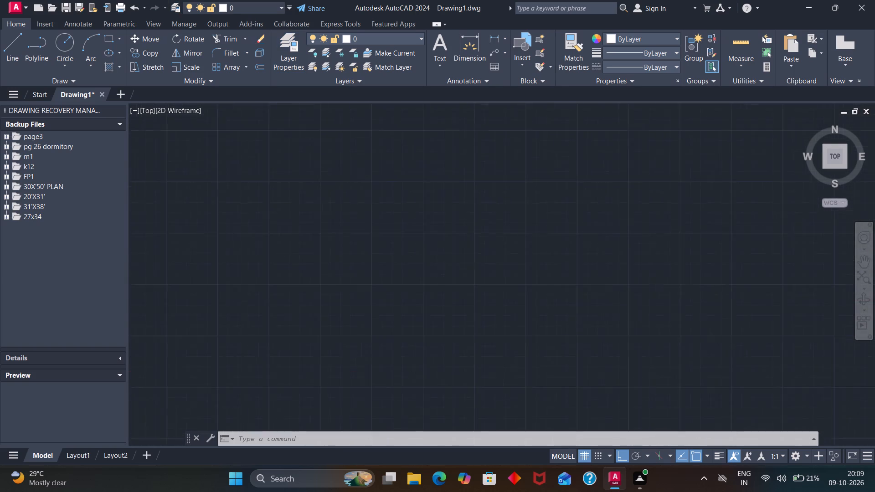
pyautogui.scroll(4, 336, 124)
pyautogui.scroll(-2, 274, 162)
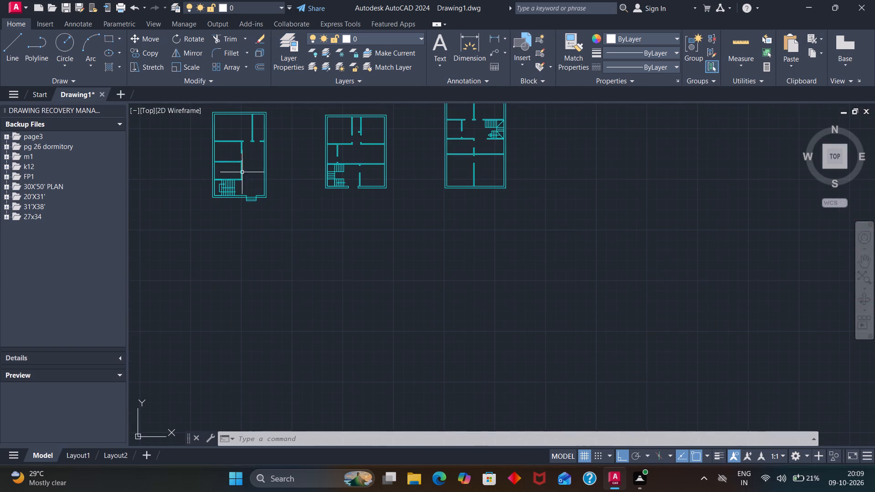
pyautogui.scroll(-1, 214, 143)
pyautogui.scroll(3, 215, 128)
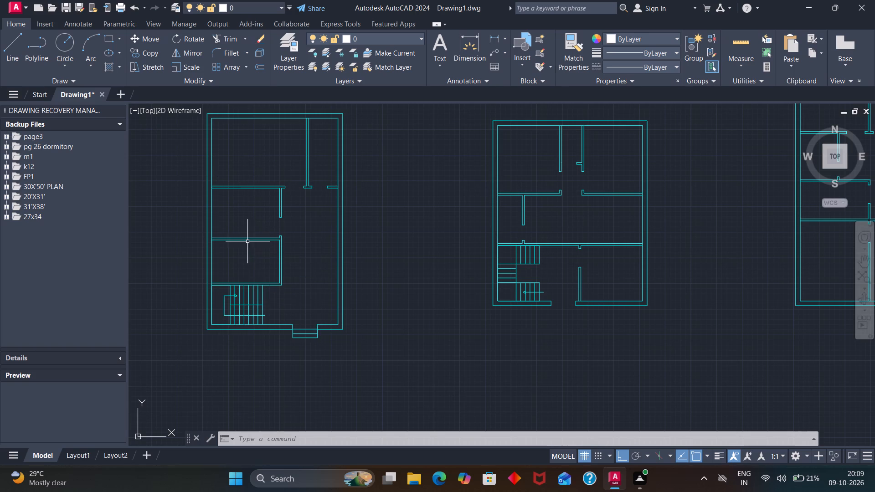
pyautogui.scroll(4, 247, 241)
pyautogui.scroll(-5, 247, 241)
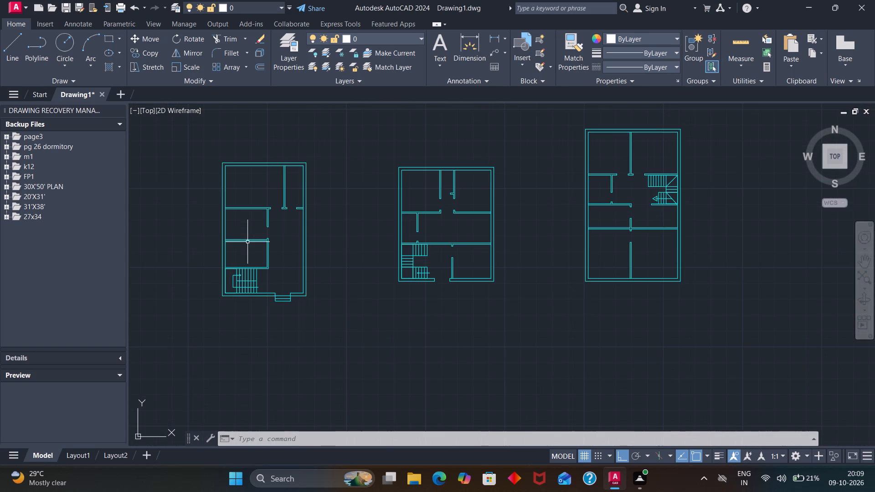
pyautogui.scroll(2, 247, 242)
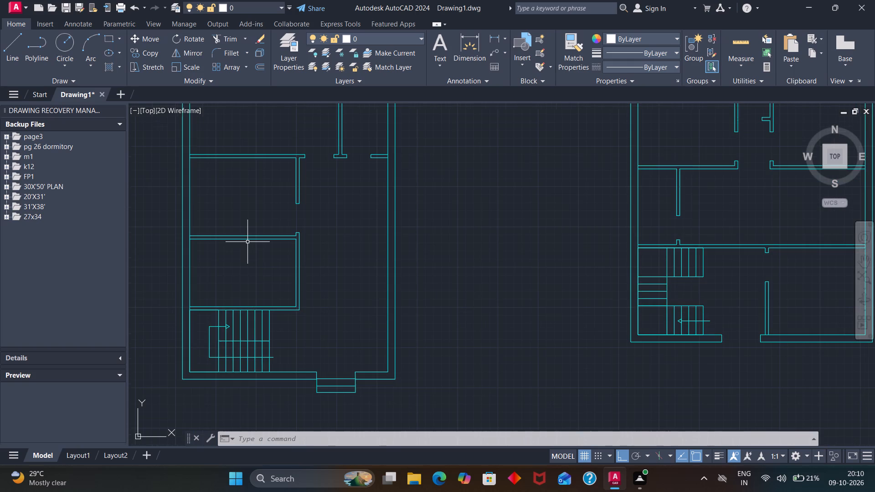
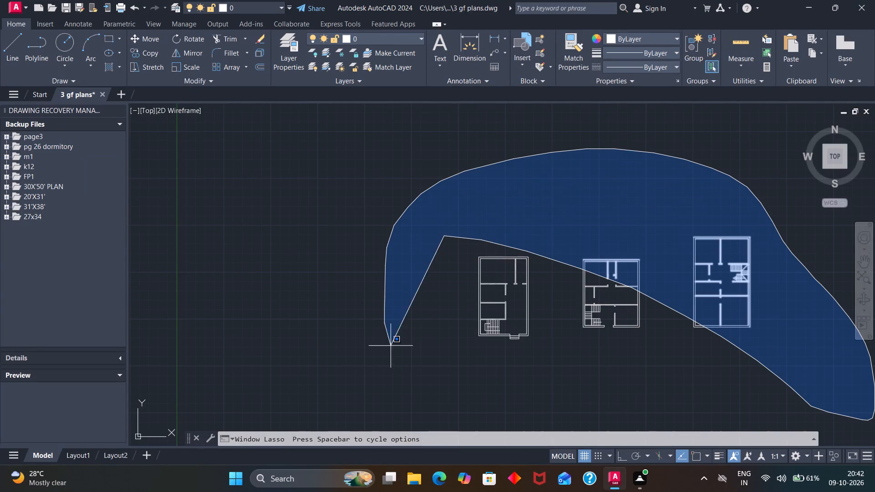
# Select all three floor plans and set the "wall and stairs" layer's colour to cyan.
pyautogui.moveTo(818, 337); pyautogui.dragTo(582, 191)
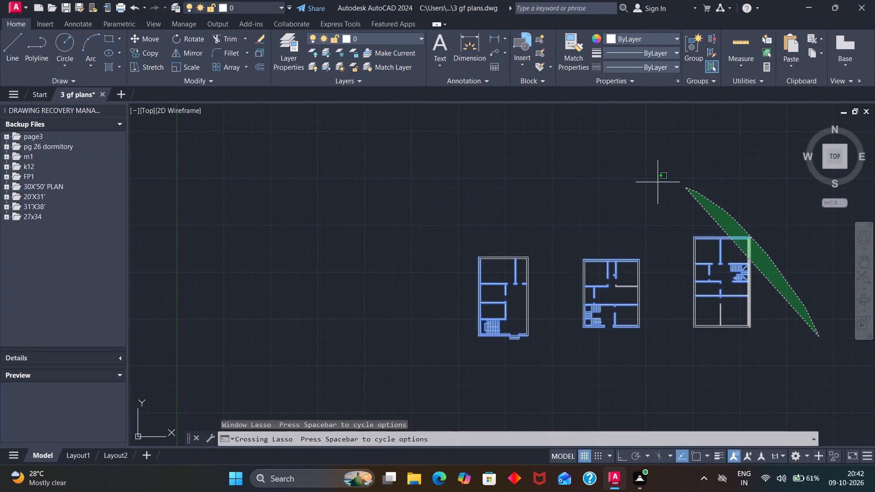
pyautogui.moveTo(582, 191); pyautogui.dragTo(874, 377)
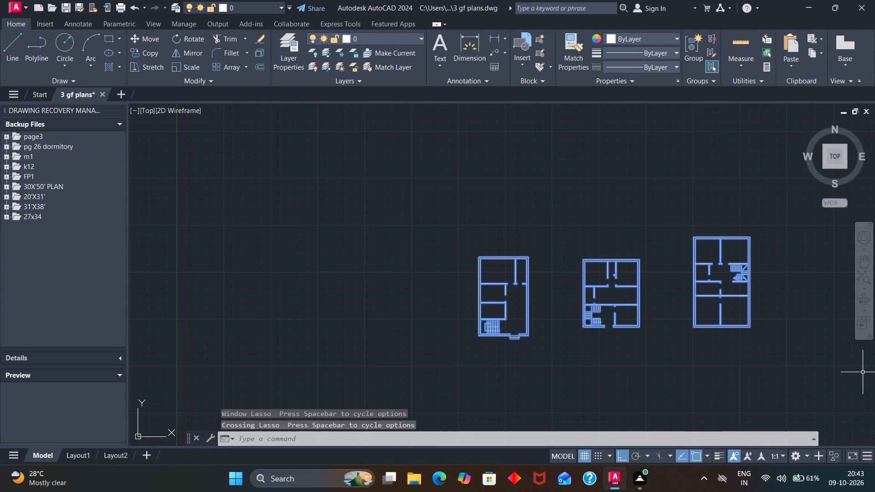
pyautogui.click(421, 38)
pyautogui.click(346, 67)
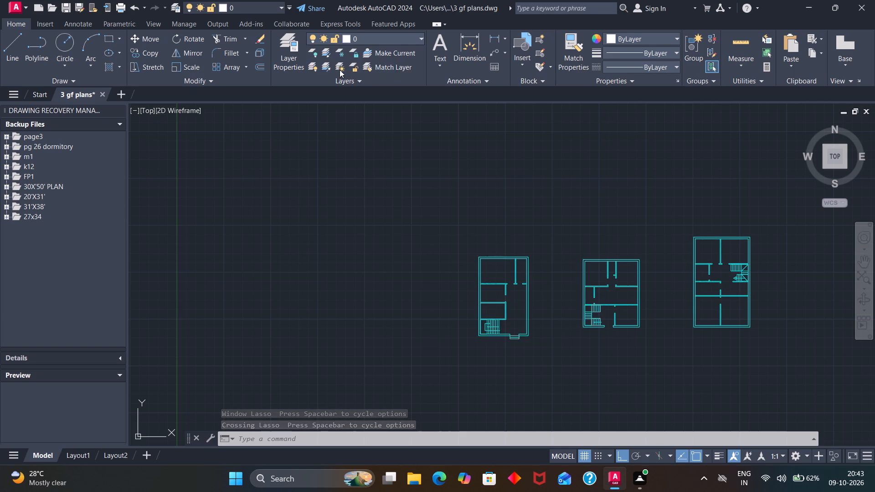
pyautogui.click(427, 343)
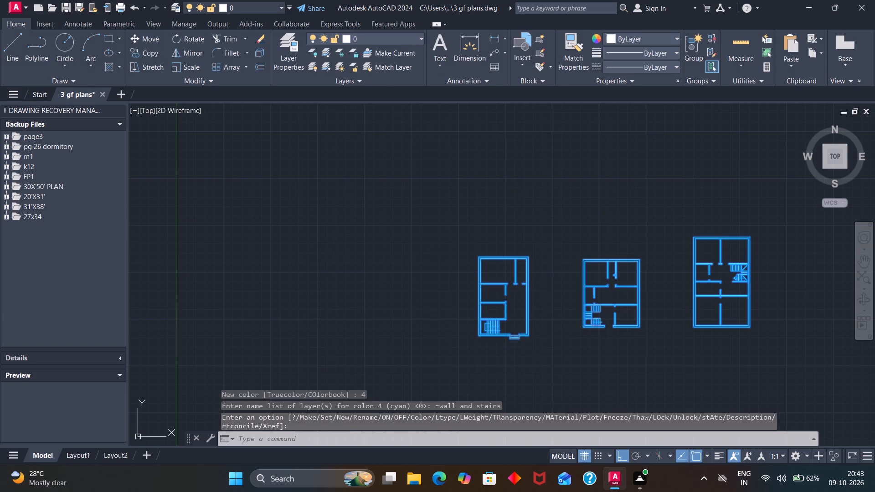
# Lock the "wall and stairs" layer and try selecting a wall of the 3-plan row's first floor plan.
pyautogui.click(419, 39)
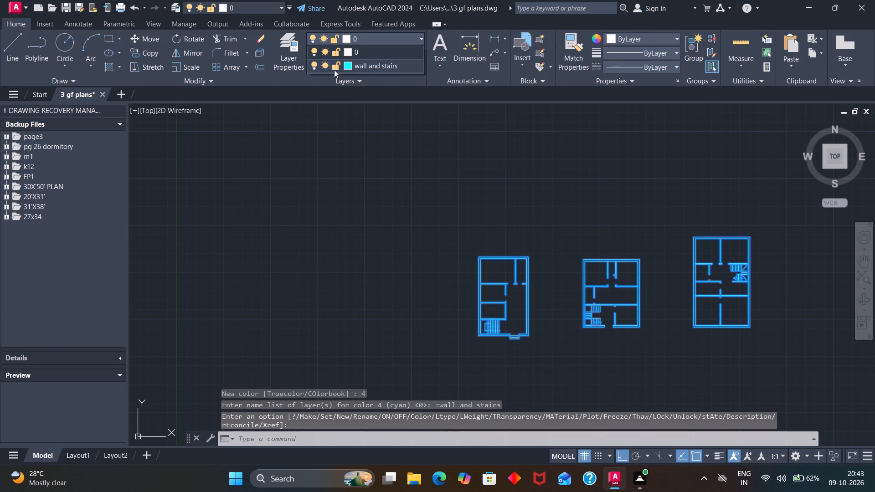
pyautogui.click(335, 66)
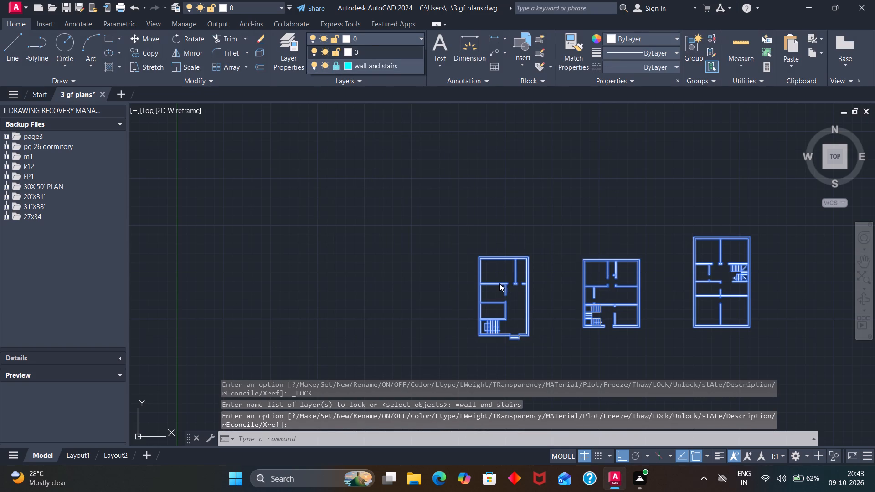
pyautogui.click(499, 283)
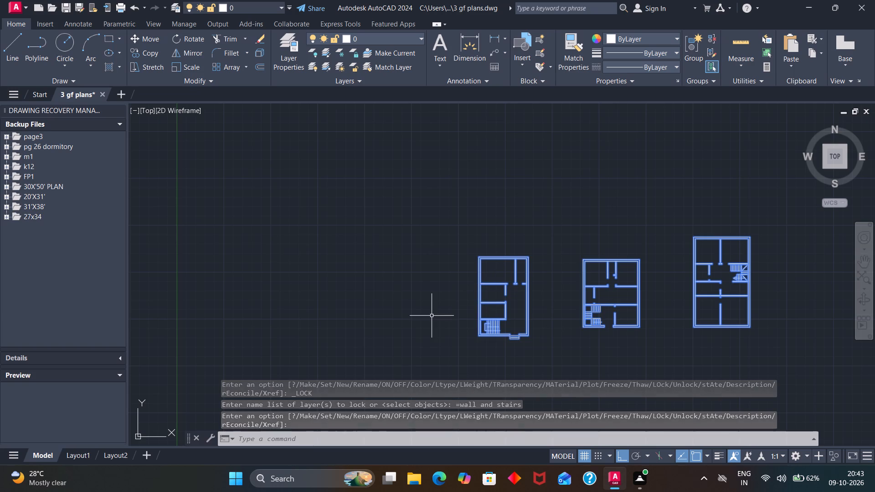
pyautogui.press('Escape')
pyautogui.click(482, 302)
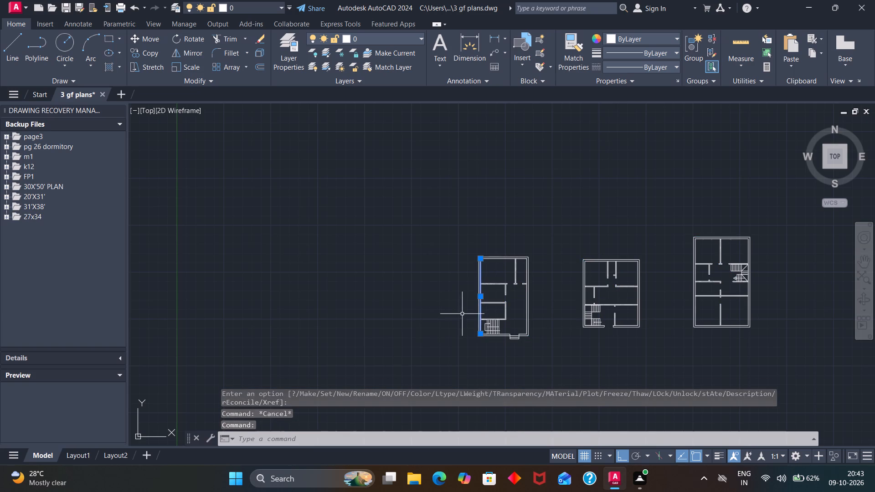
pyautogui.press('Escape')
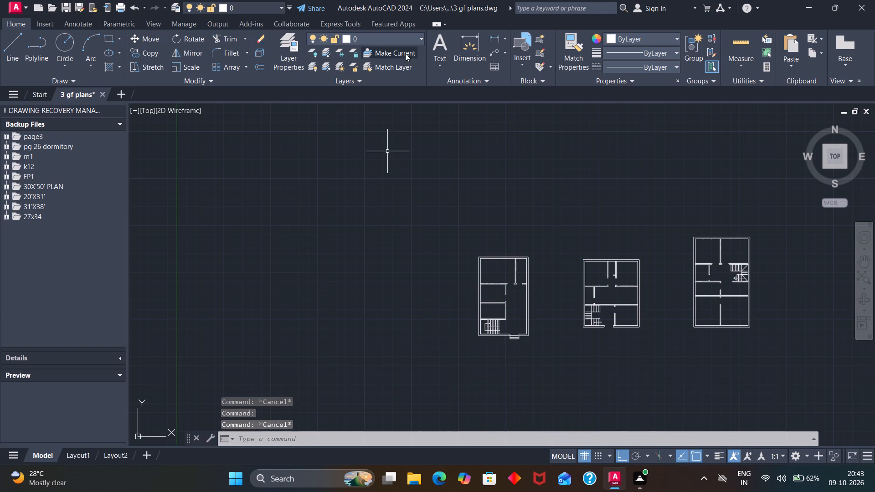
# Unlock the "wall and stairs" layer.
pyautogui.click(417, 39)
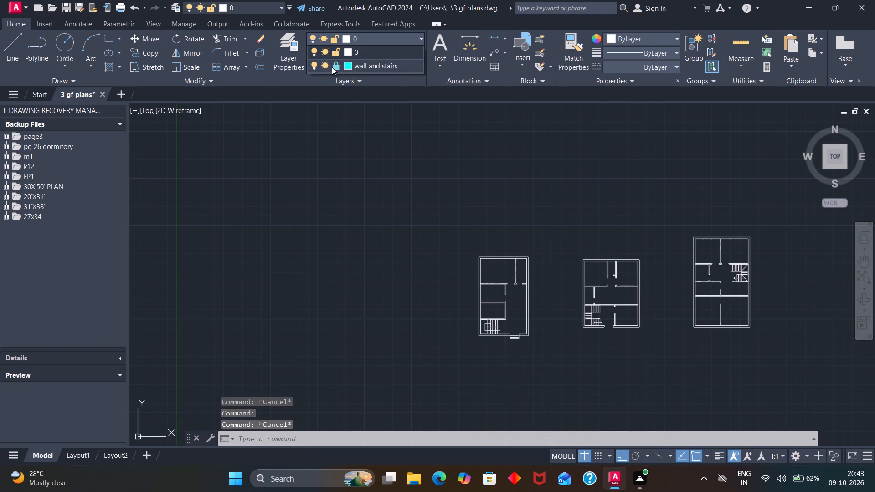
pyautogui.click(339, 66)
# Select all three floor plans again and apply cyan as the colour of the "wall and stairs" layer.
pyautogui.moveTo(462, 139); pyautogui.dragTo(783, 268)
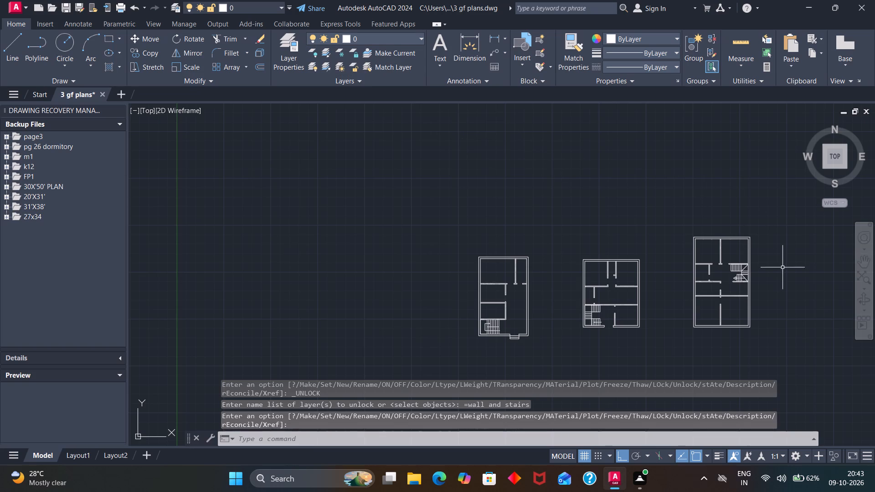
pyautogui.moveTo(780, 271); pyautogui.dragTo(396, 277)
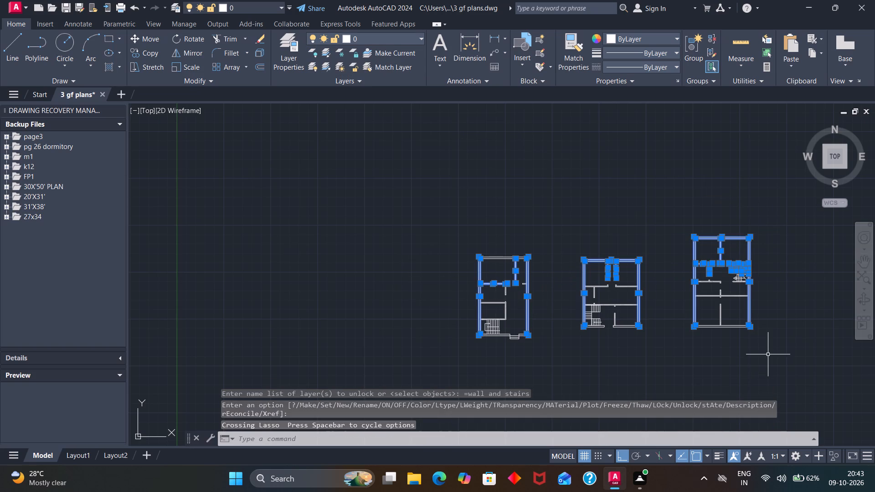
pyautogui.moveTo(696, 369); pyautogui.dragTo(602, 425)
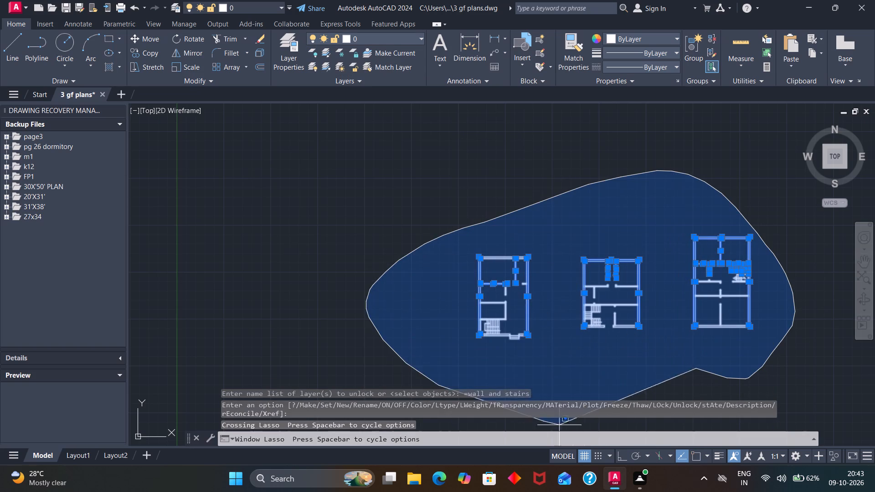
pyautogui.moveTo(602, 425); pyautogui.dragTo(642, 411)
pyautogui.click(419, 36)
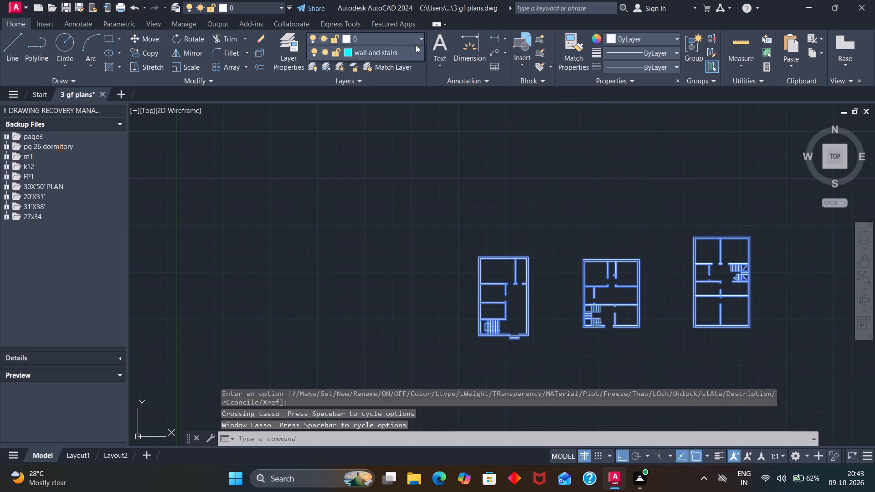
pyautogui.click(345, 65)
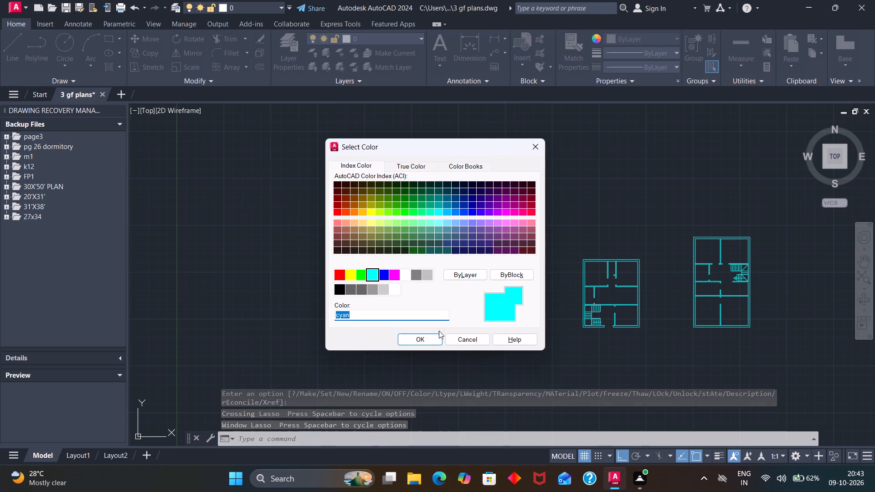
pyautogui.click(426, 339)
pyautogui.press('Escape')
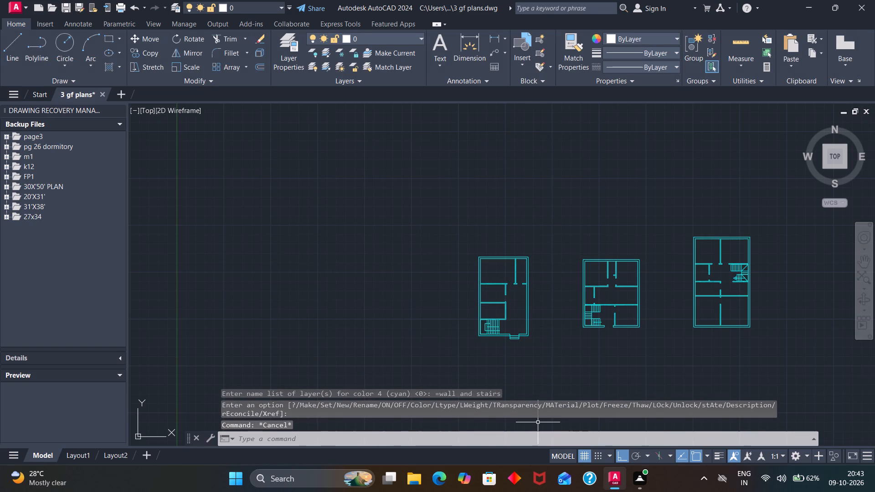
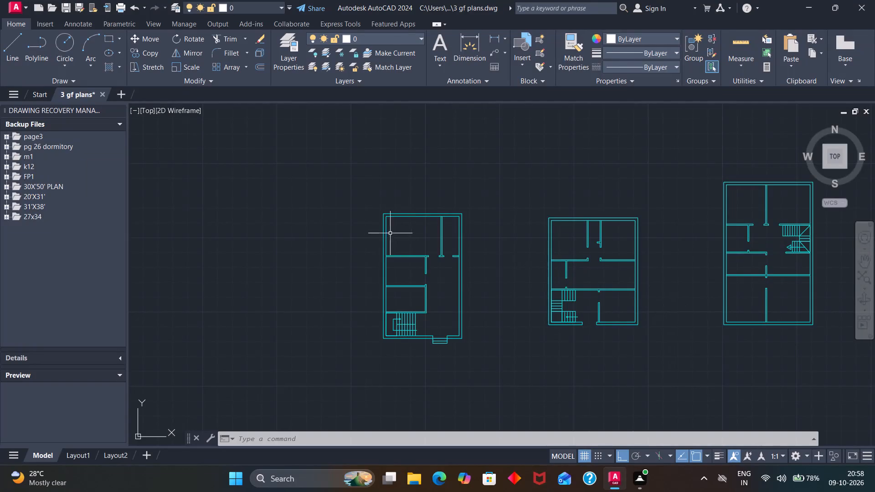
# Create a new layer named "door" with the colour white.
pyautogui.scroll(2, 409, 254)
pyautogui.scroll(-2, 410, 255)
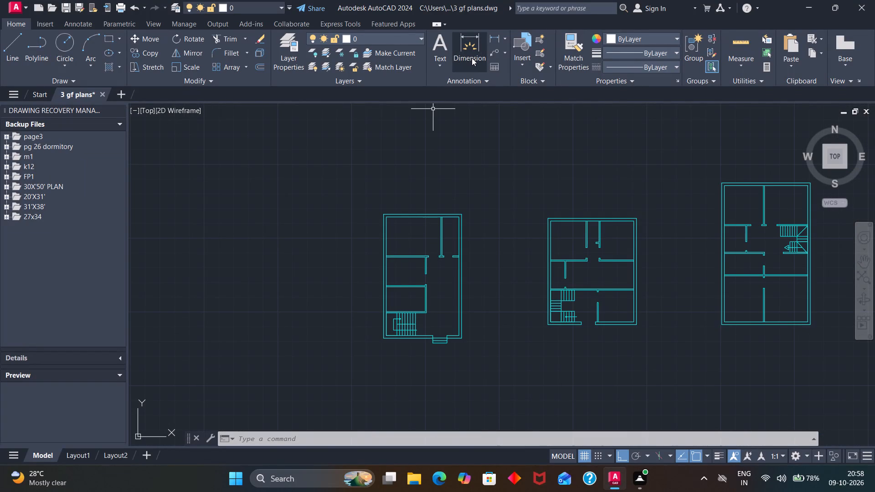
pyautogui.click(299, 59)
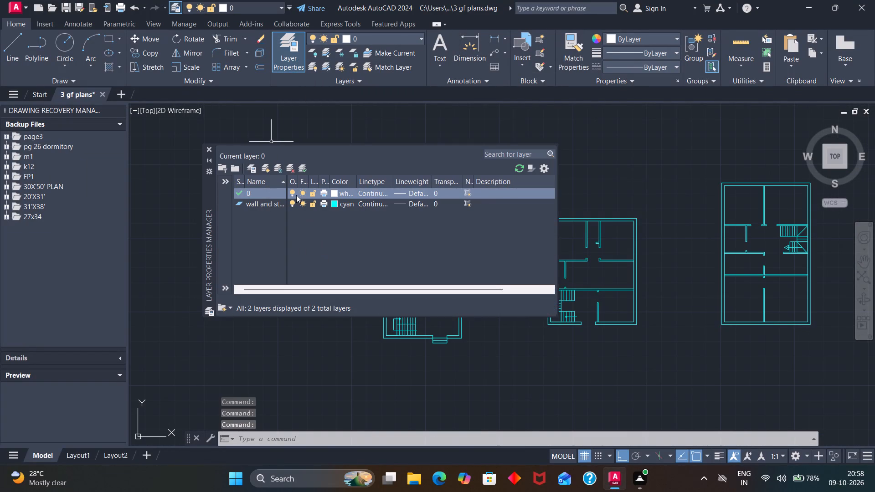
pyautogui.click(266, 168)
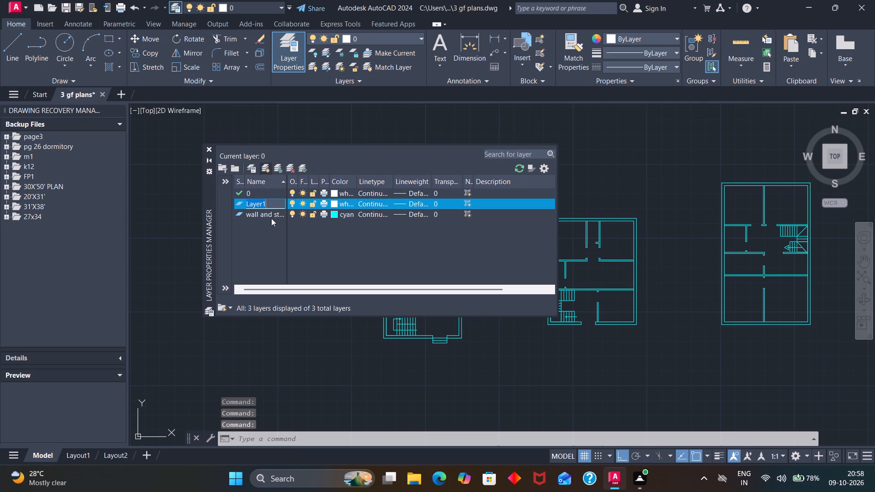
pyautogui.press('BackSpace')
pyautogui.press('d')
pyautogui.write('oo')
pyautogui.press('r')
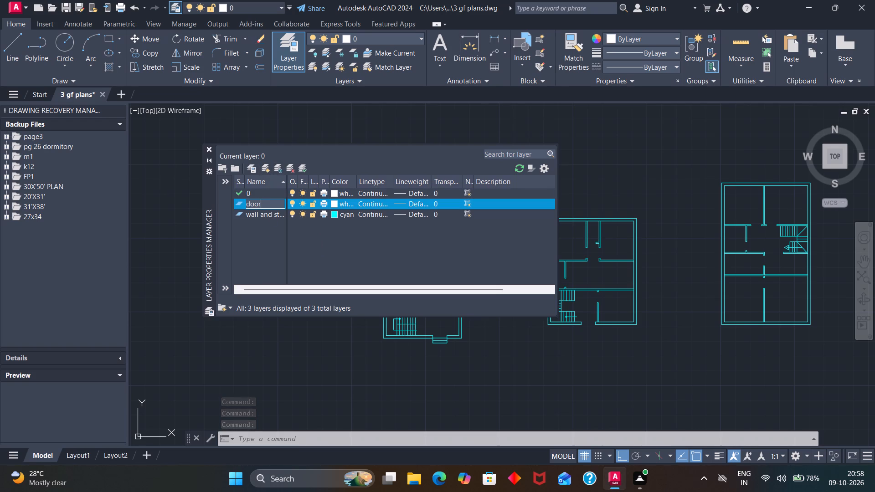
pyautogui.click(336, 202)
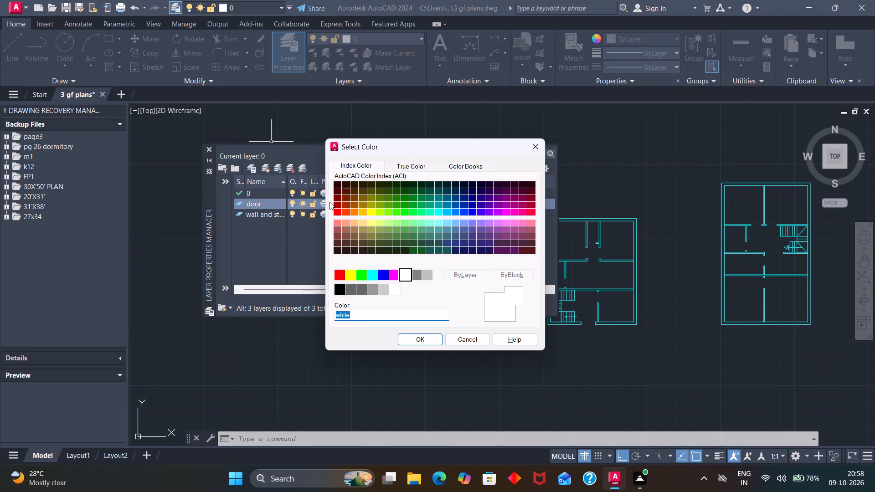
pyautogui.click(409, 277)
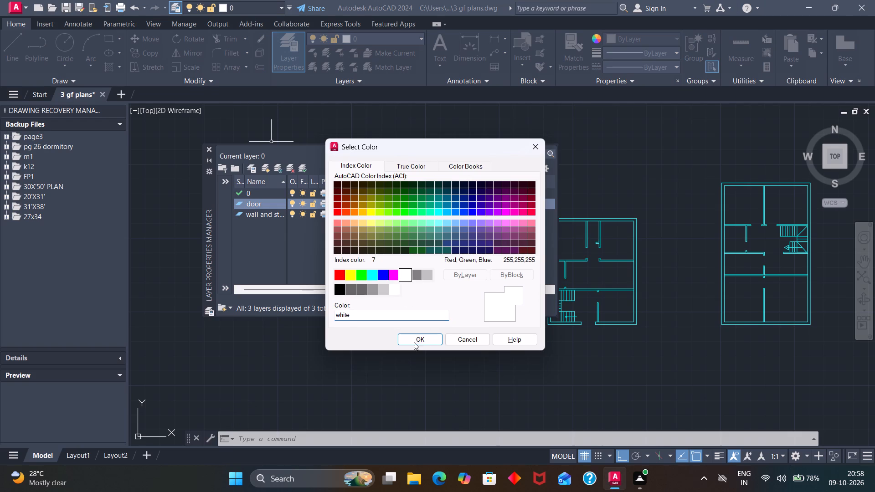
pyautogui.click(420, 340)
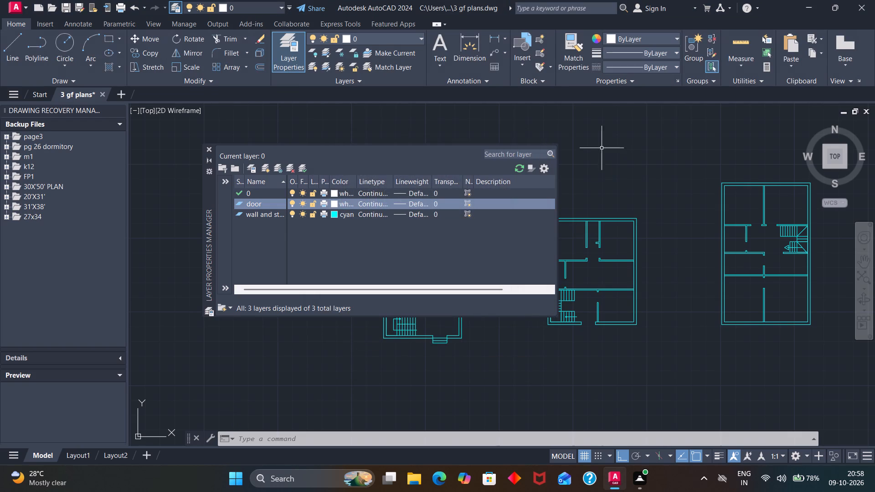
pyautogui.click(207, 148)
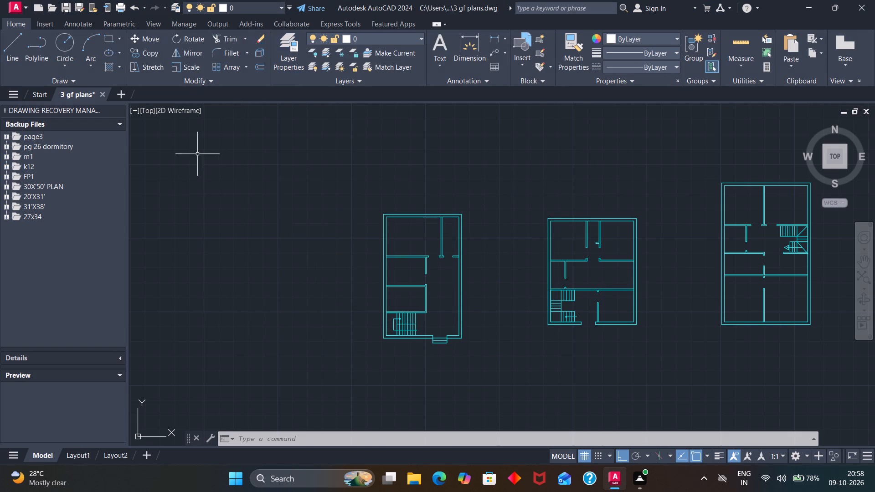
# Insert the recent "new block" door into the first plan's opening between the short partition and the outer wall, below the narrow upper room.
pyautogui.scroll(2, 449, 254)
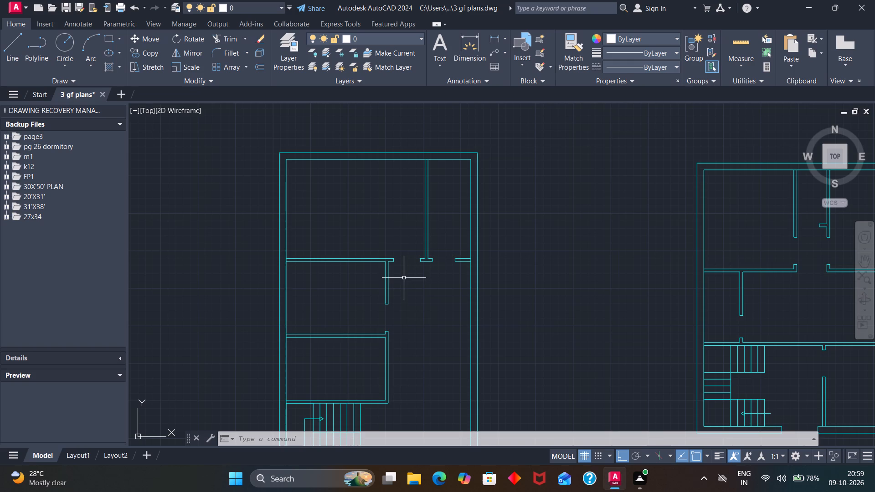
pyautogui.press('i')
pyautogui.press('Return')
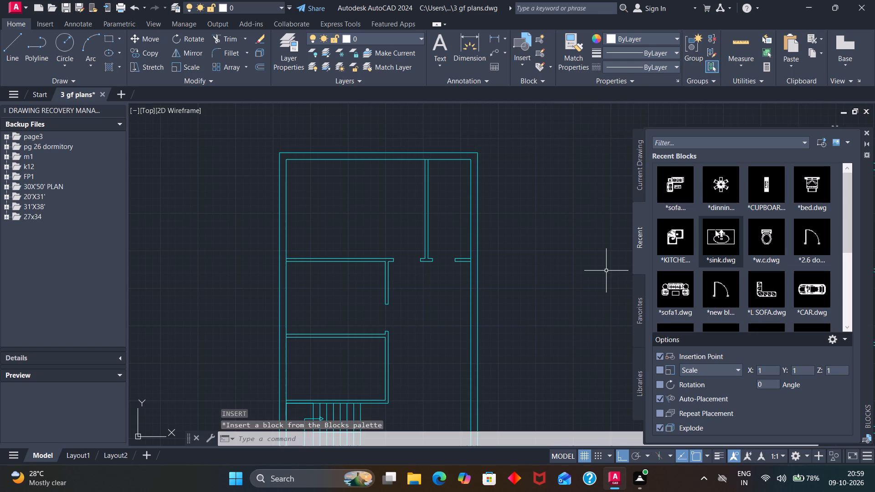
pyautogui.scroll(-1, 715, 229)
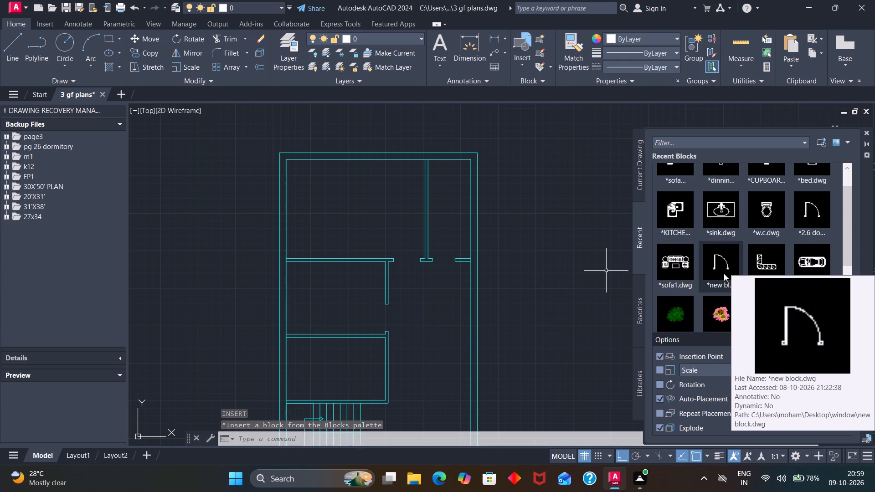
pyautogui.click(721, 273)
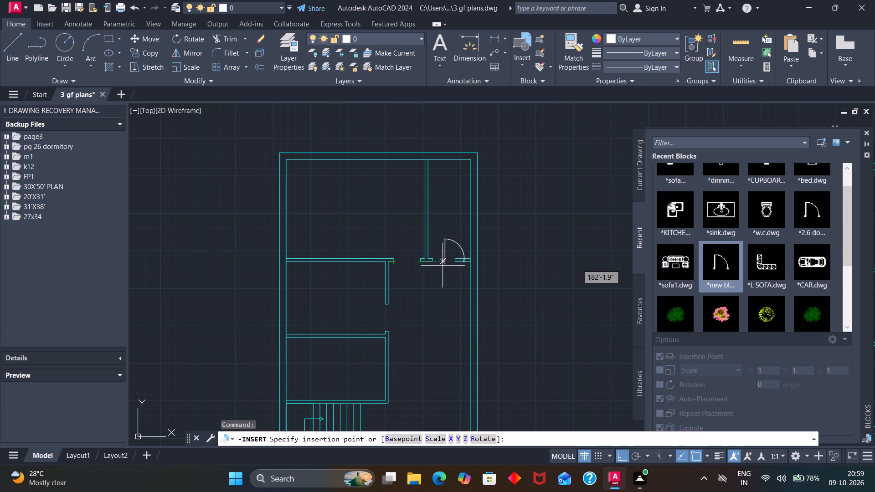
pyautogui.scroll(3, 436, 261)
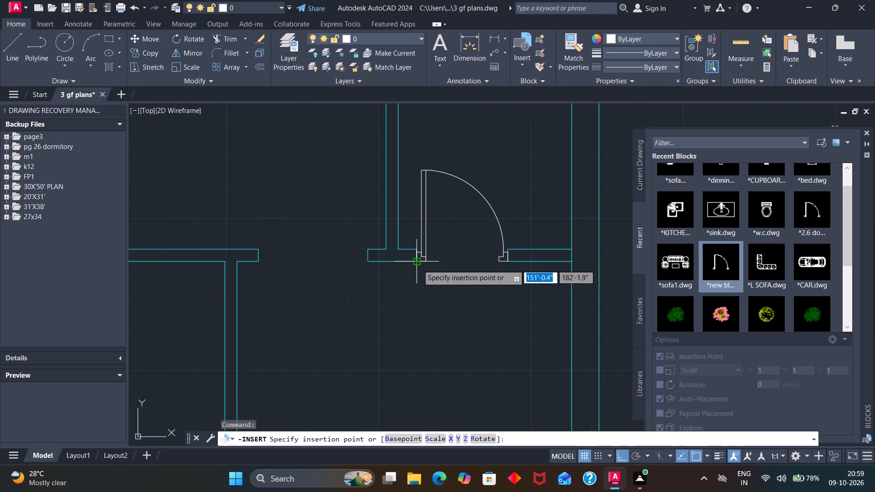
pyautogui.click(418, 265)
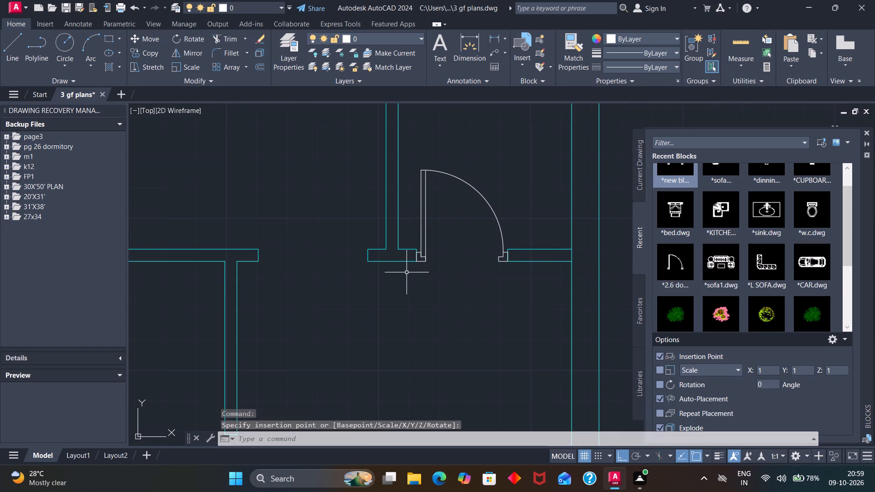
# Insert the door drawing "new block3'" from the door folder into the first plan's open area below the placed door.
pyautogui.scroll(-1, 683, 271)
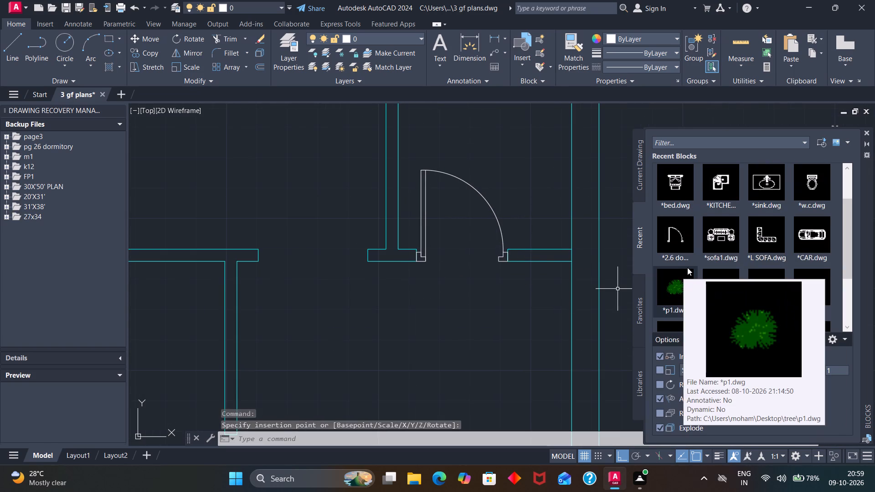
pyautogui.scroll(-6, 687, 267)
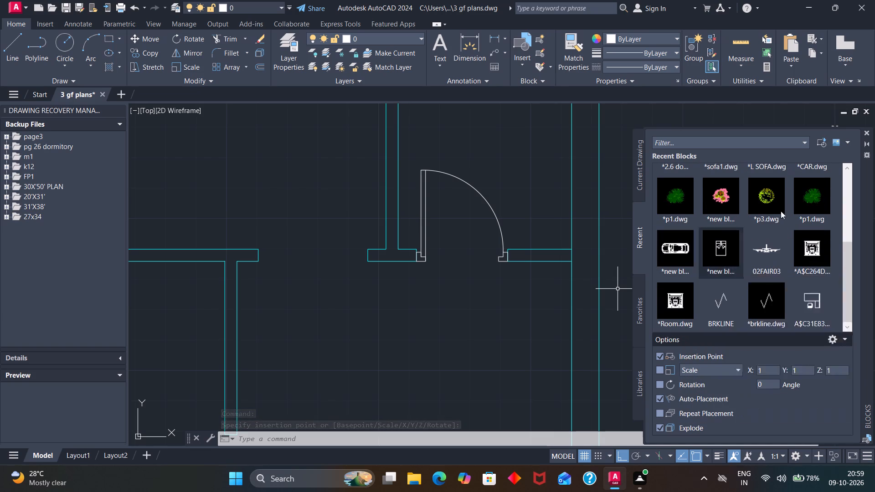
pyautogui.click(822, 142)
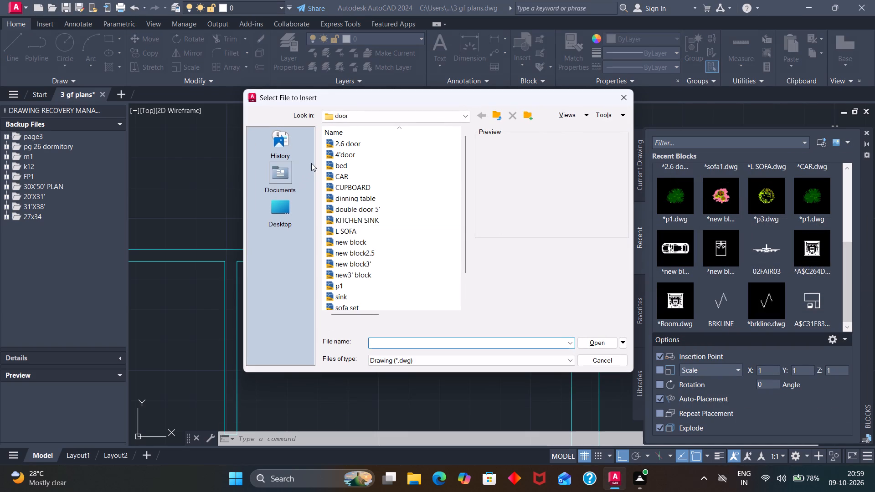
pyautogui.click(365, 261)
pyautogui.click(583, 343)
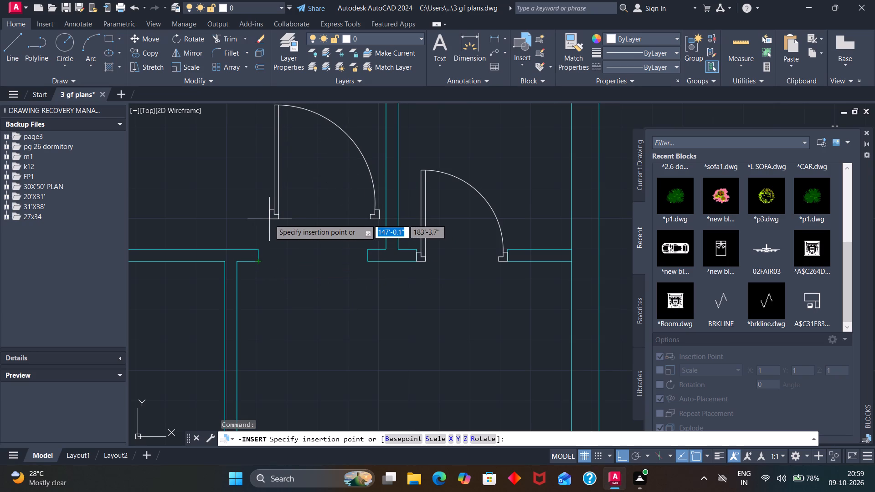
pyautogui.scroll(-3, 269, 250)
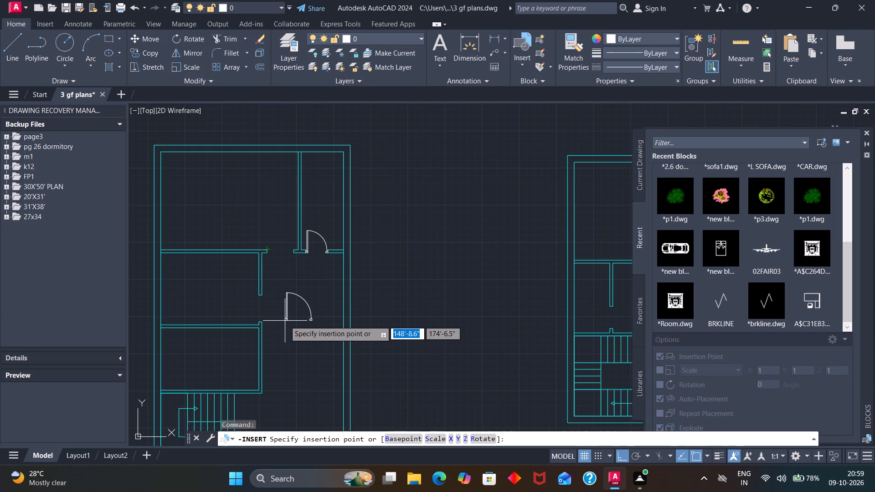
pyautogui.click(306, 314)
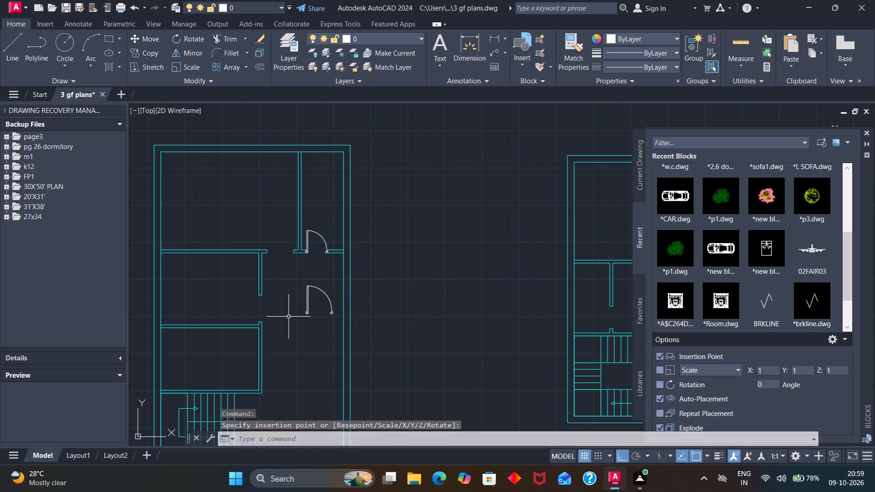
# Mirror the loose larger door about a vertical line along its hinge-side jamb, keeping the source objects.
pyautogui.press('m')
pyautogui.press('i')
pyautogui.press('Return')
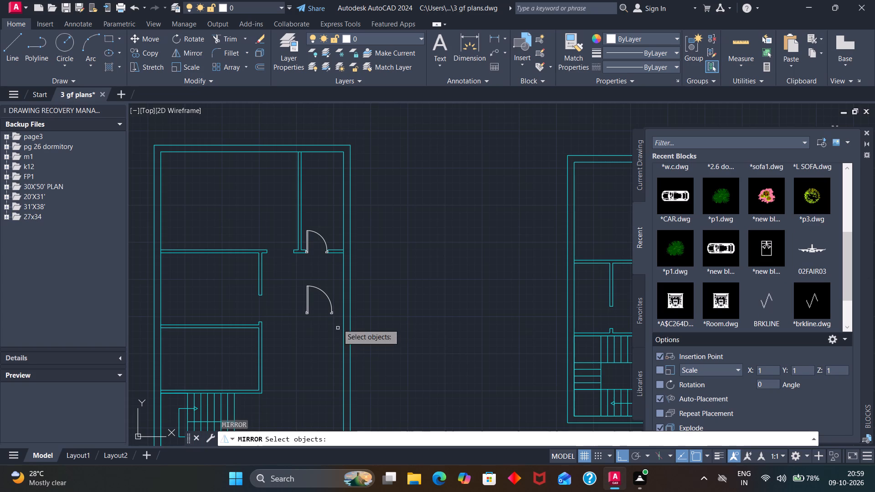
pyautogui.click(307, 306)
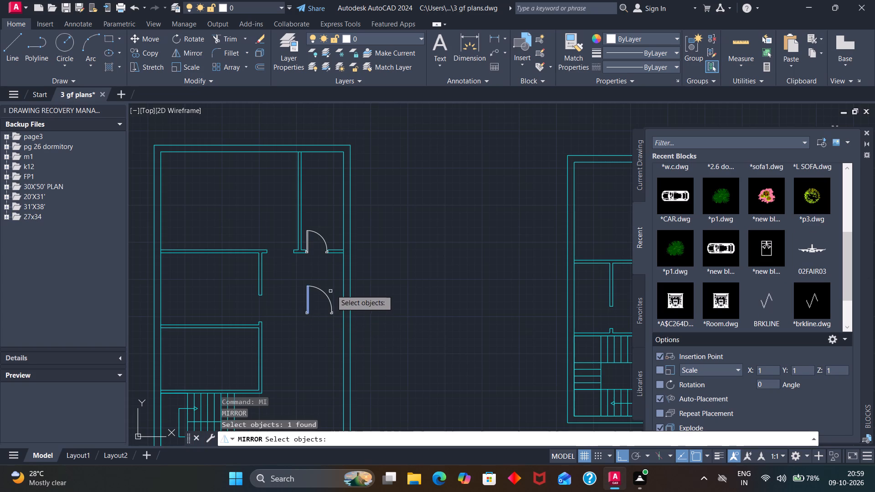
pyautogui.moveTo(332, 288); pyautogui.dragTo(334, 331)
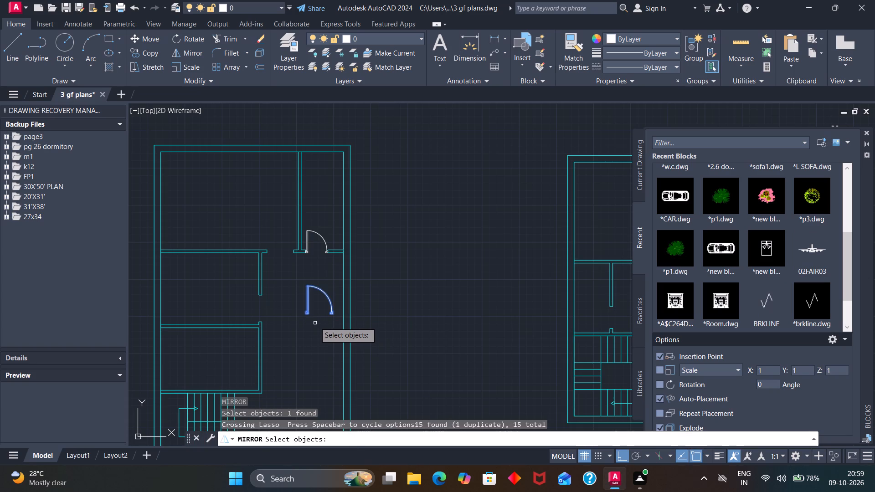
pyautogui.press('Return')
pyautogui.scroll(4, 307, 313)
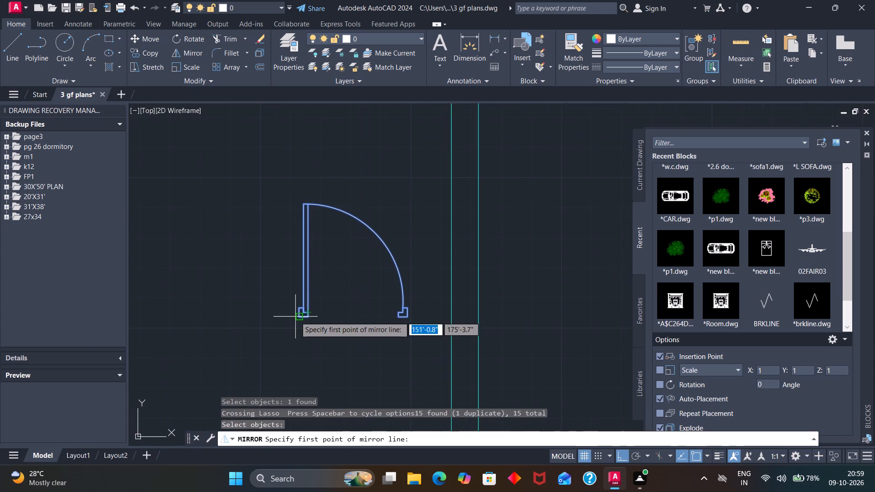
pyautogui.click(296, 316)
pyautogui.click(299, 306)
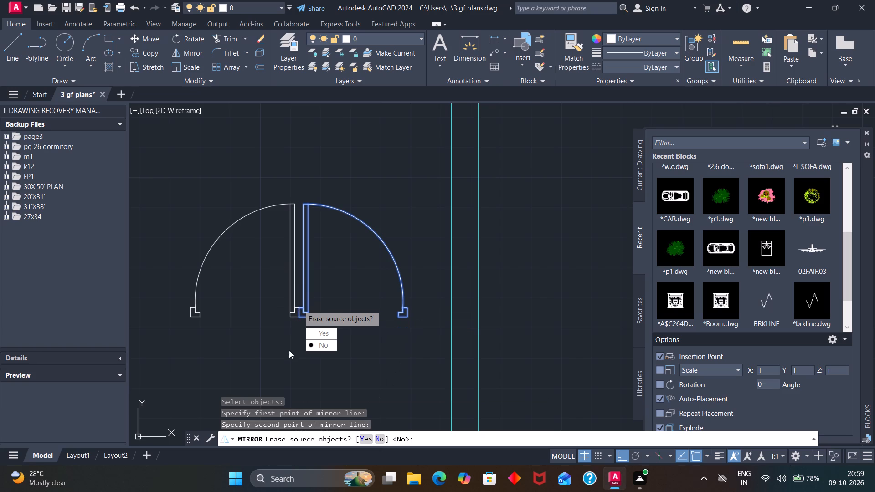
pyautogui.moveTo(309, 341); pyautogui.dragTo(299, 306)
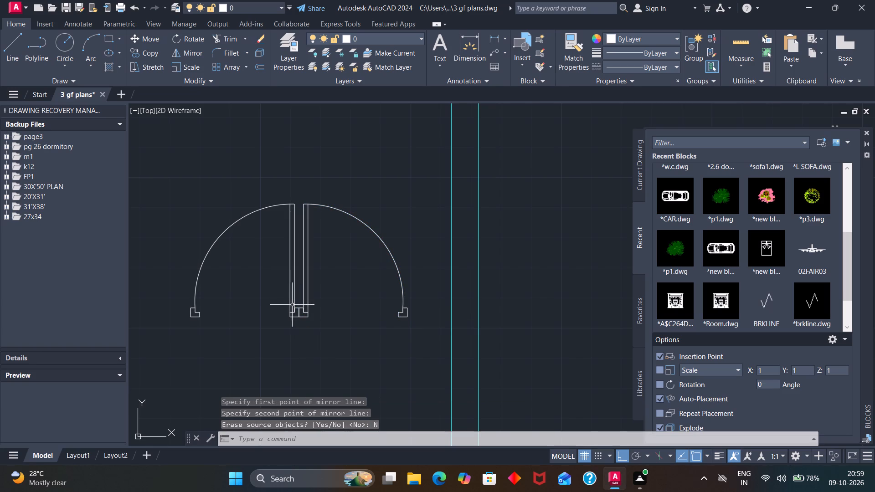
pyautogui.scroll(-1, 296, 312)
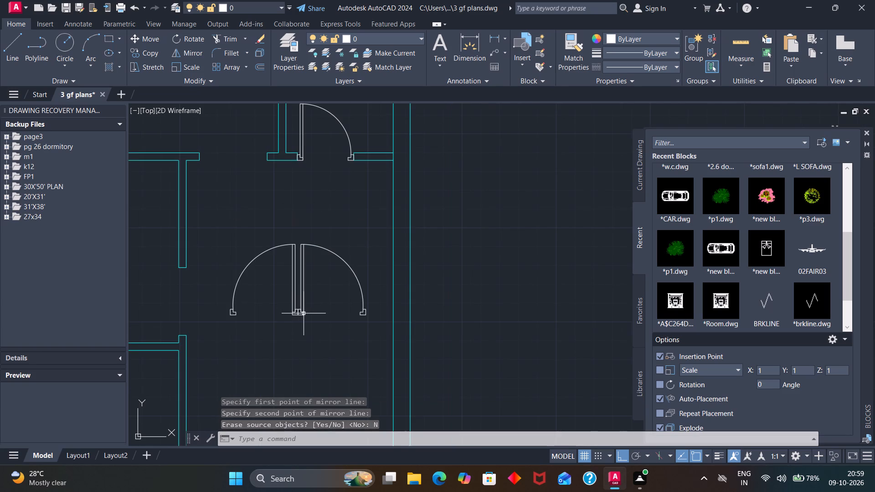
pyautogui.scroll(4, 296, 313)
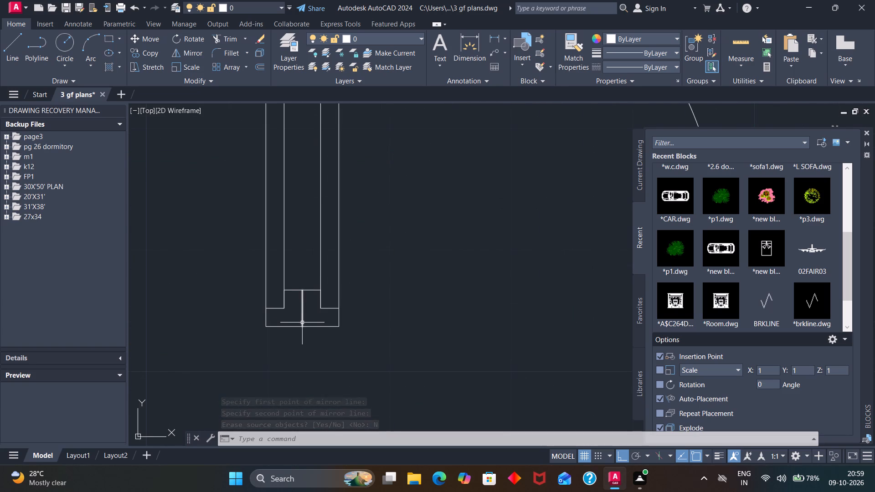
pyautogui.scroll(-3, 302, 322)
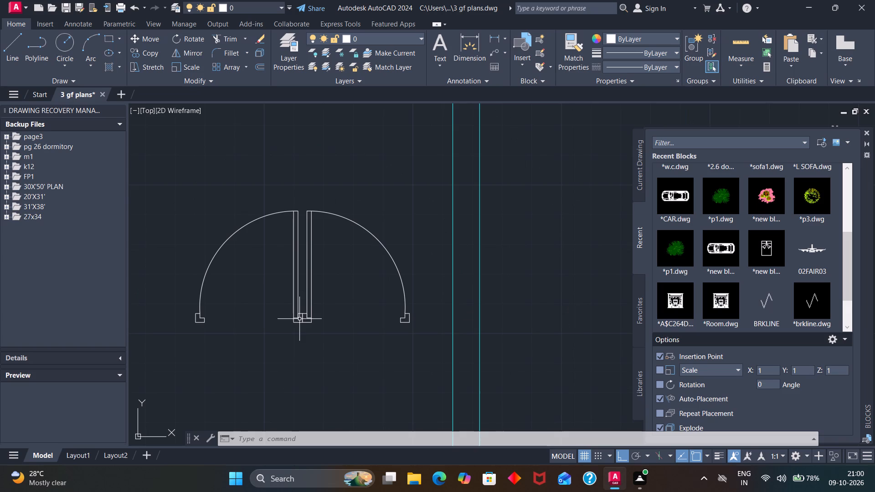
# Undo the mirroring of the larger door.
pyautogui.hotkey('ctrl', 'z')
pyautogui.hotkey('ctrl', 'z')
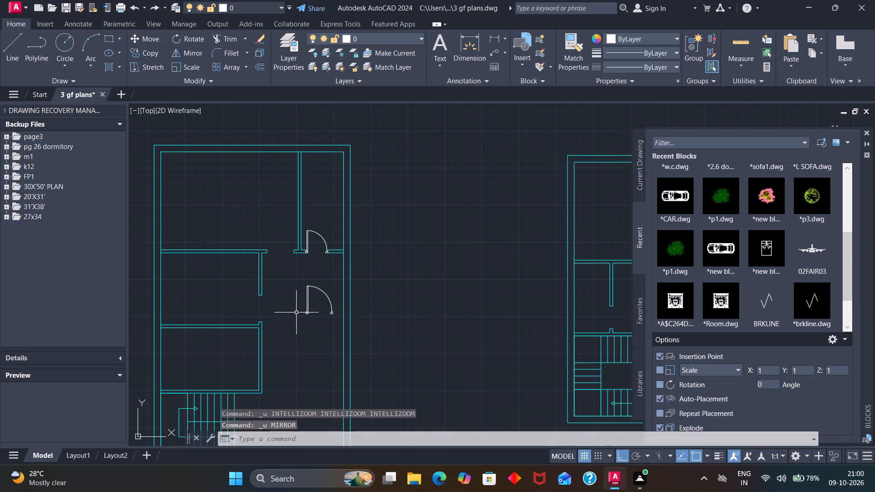
# Group all parts of the loose larger door, including both jambs, into one object.
pyautogui.moveTo(323, 282); pyautogui.dragTo(330, 327)
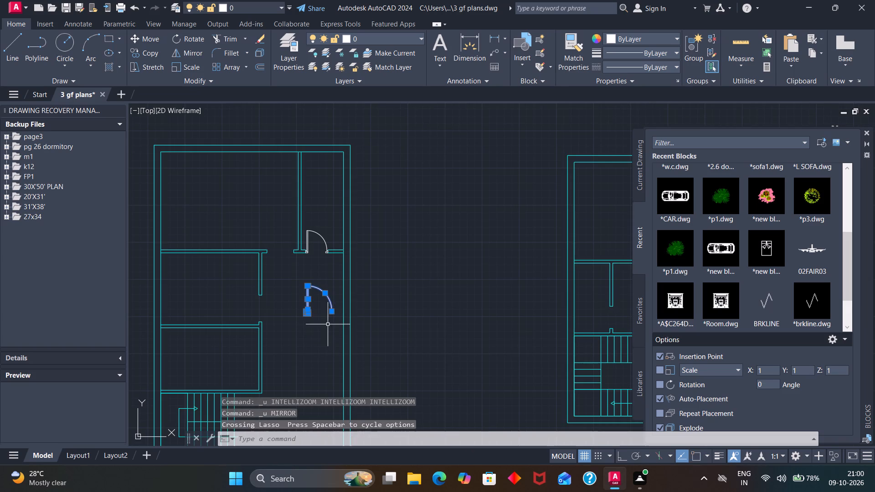
pyautogui.scroll(4, 331, 324)
pyautogui.moveTo(337, 280); pyautogui.dragTo(338, 266)
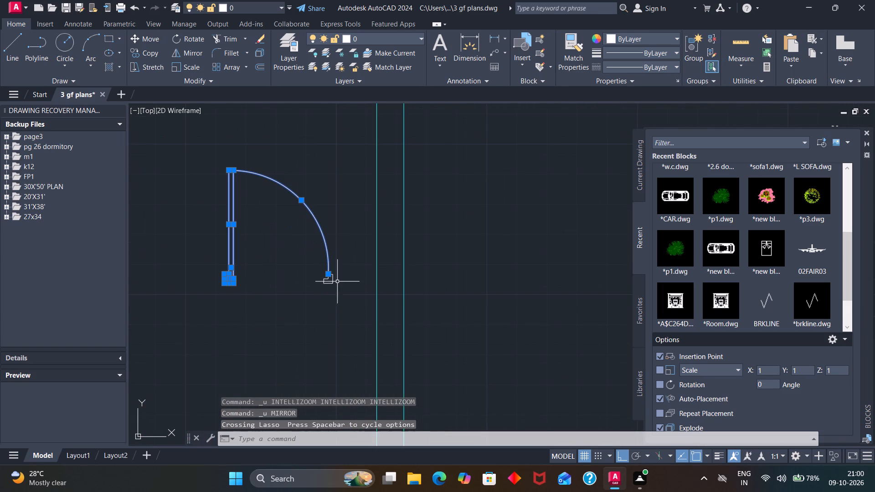
pyautogui.moveTo(338, 266); pyautogui.dragTo(314, 328)
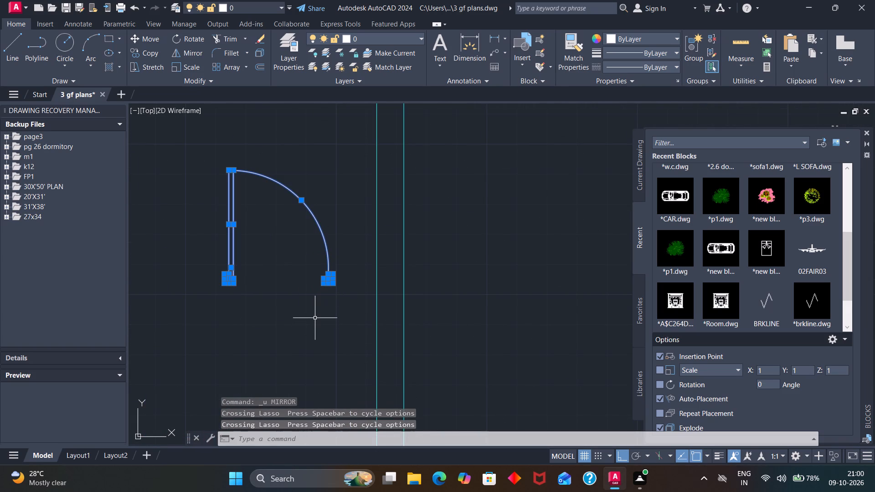
pyautogui.press('g')
pyautogui.press('Return')
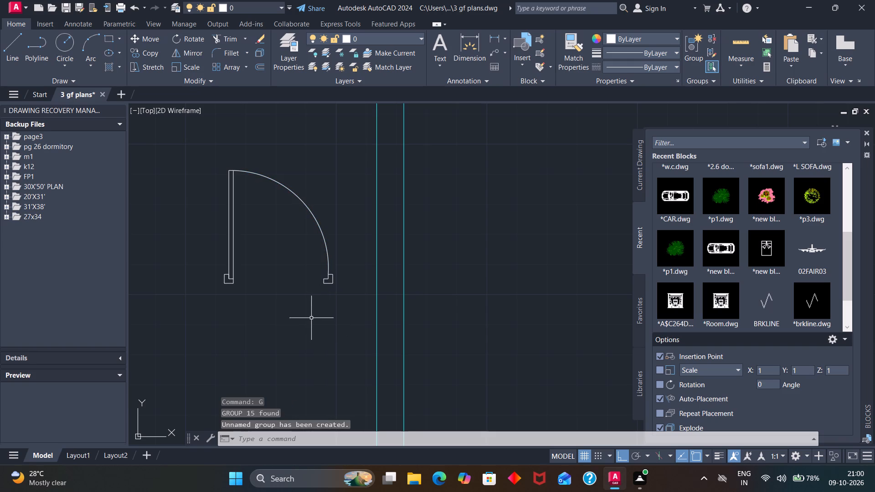
# Mirror the grouped larger door about a vertical line through its hinge-side jamb's outer corner, keeping the source door.
pyautogui.scroll(-1, 230, 270)
pyautogui.write('mi')
pyautogui.press('Return')
pyautogui.click(232, 278)
pyautogui.press('Return')
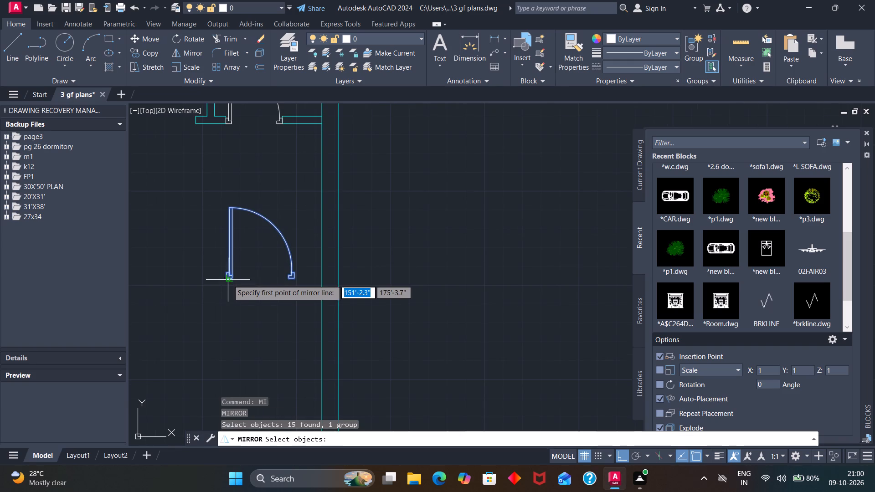
pyautogui.scroll(4, 224, 280)
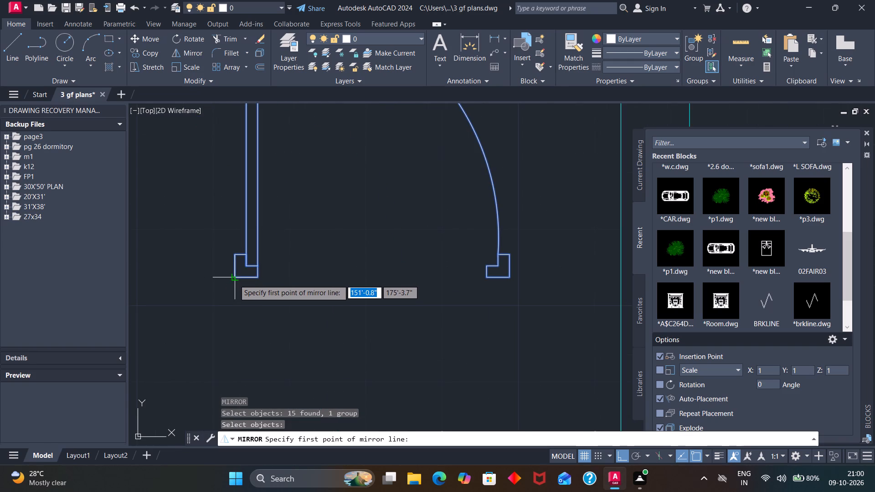
pyautogui.click(234, 280)
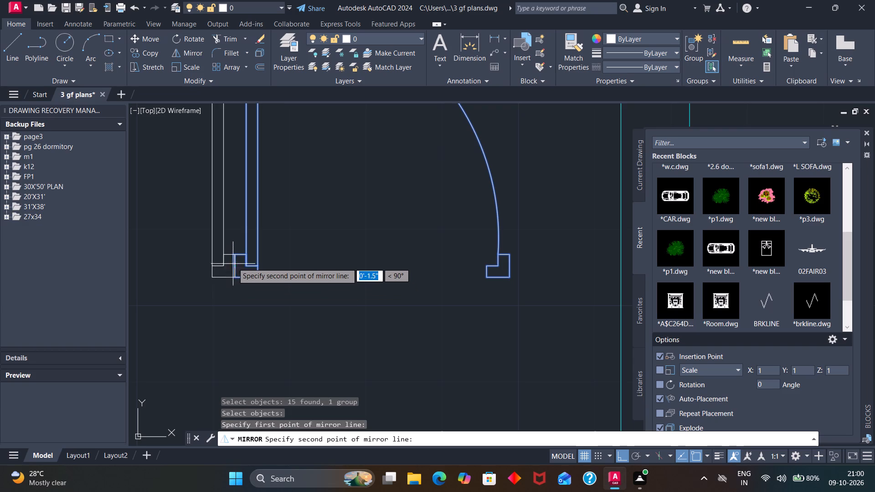
pyautogui.click(233, 256)
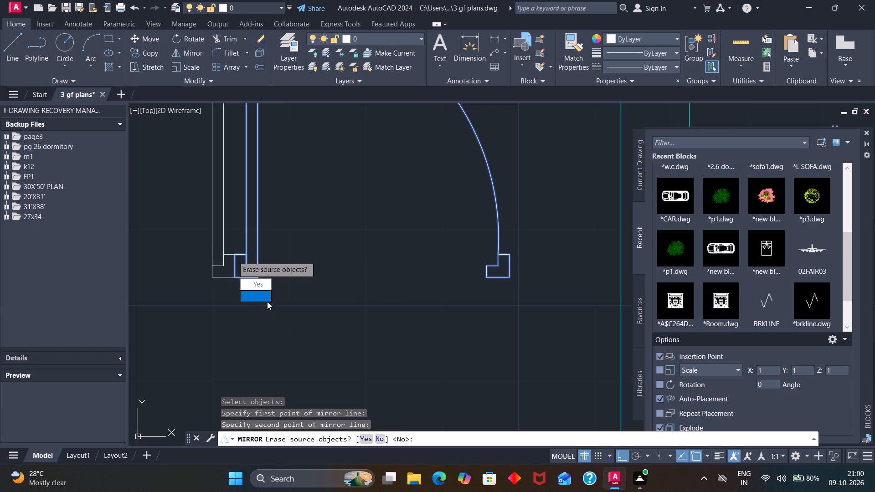
pyautogui.moveTo(267, 301); pyautogui.dragTo(233, 256)
pyautogui.scroll(-6, 216, 249)
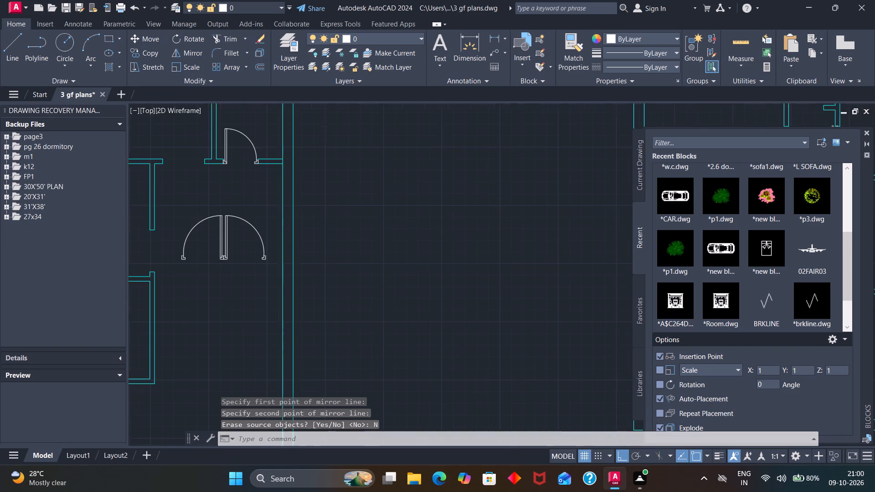
# Move the mirrored door by its hinge-side jamb corner into the first plan's upper-left room opening, against the wall end beside the partition.
pyautogui.scroll(3, 224, 261)
pyautogui.click(230, 257)
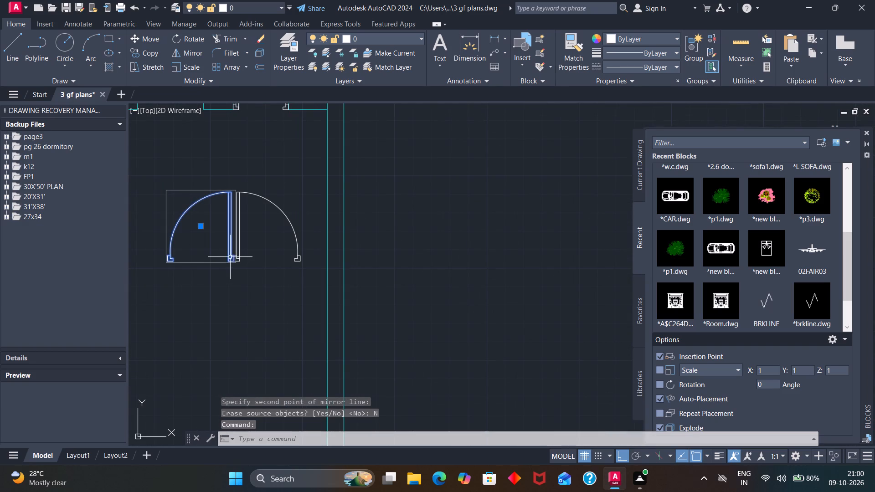
pyautogui.press('m')
pyautogui.press('Return')
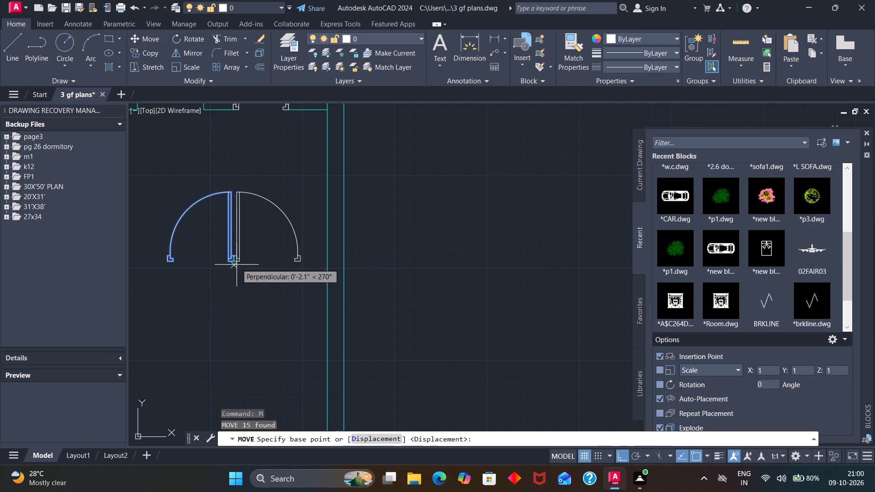
pyautogui.scroll(3, 234, 260)
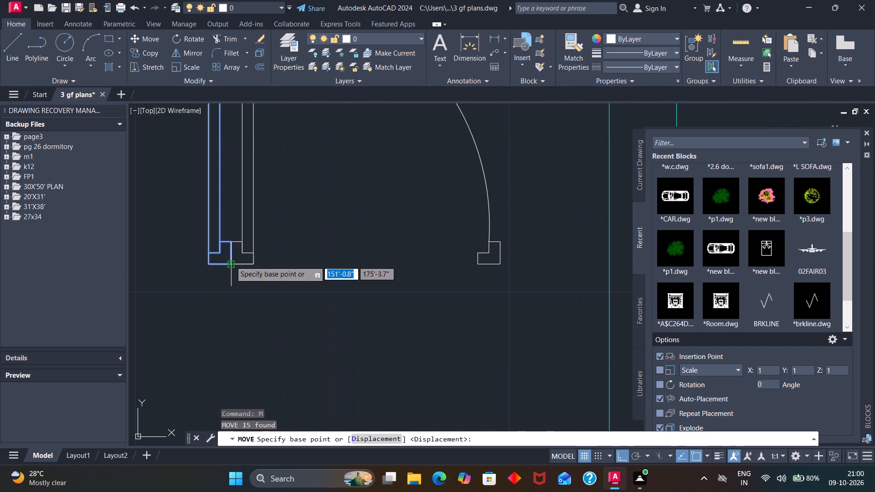
pyautogui.click(231, 261)
pyautogui.scroll(-7, 231, 251)
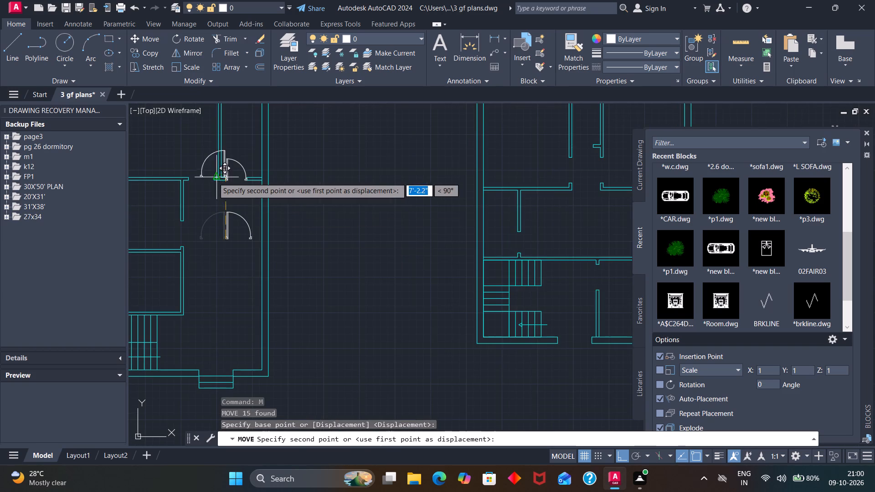
pyautogui.scroll(3, 211, 179)
pyautogui.click(221, 188)
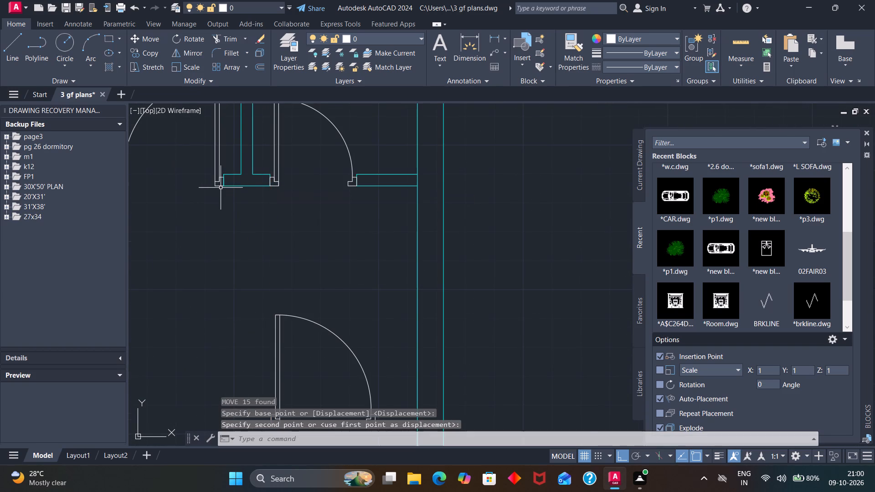
# Rotate the remaining loose larger door 90° counterclockwise about its hinge-side jamb's outer corner.
pyautogui.scroll(-5, 221, 188)
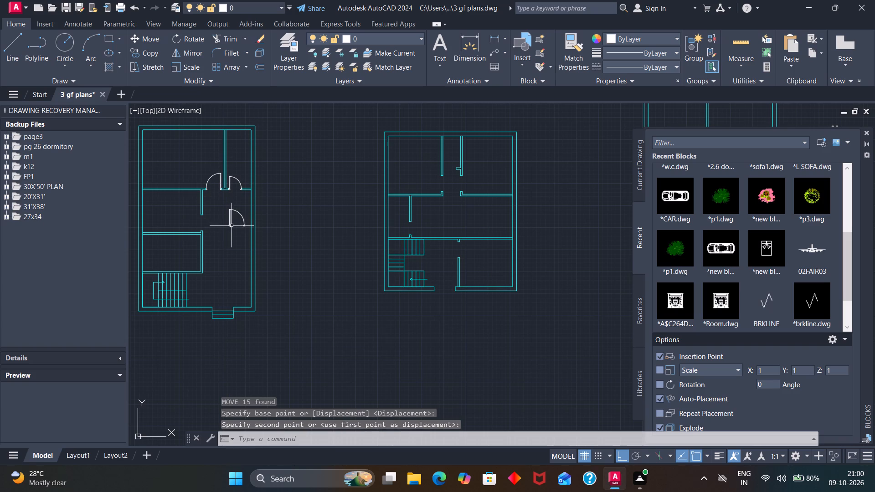
pyautogui.click(232, 225)
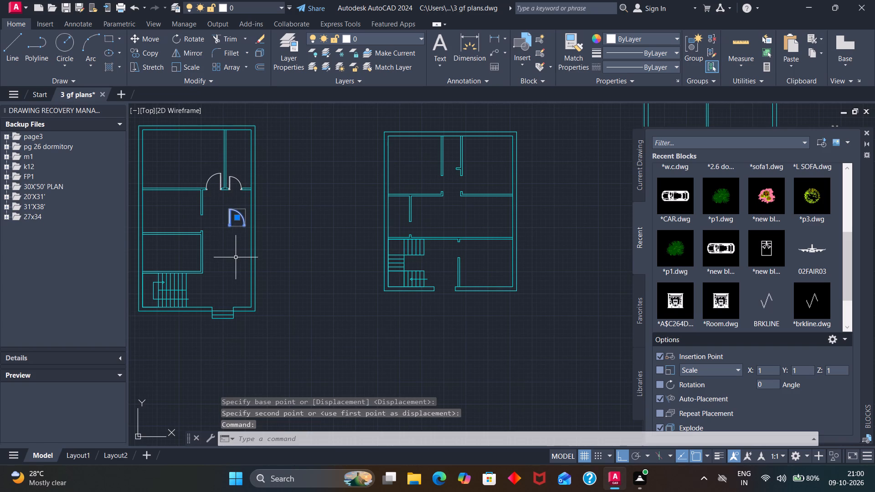
pyautogui.write('ro')
pyautogui.press('Return')
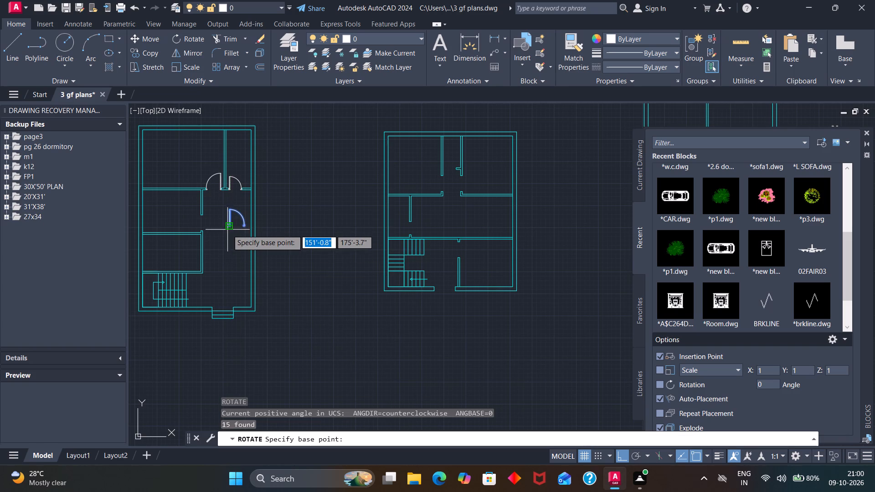
pyautogui.scroll(5, 227, 229)
pyautogui.click(231, 215)
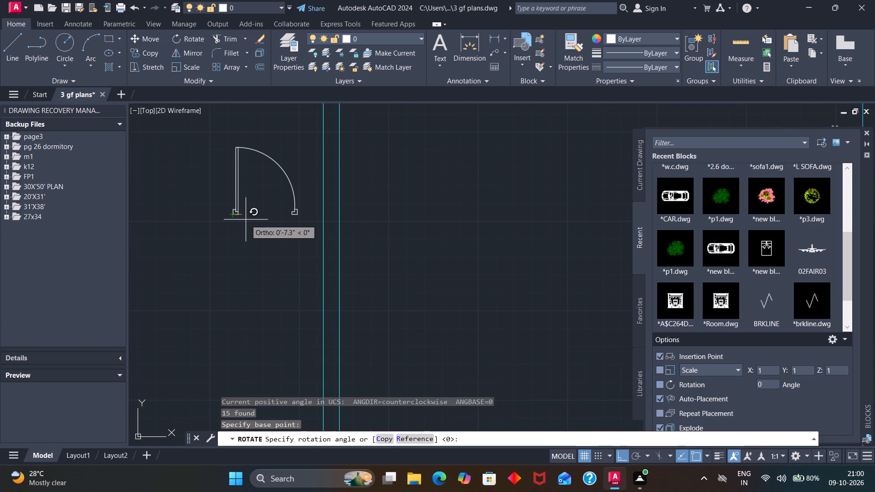
pyautogui.click(246, 184)
pyautogui.scroll(-1, 239, 212)
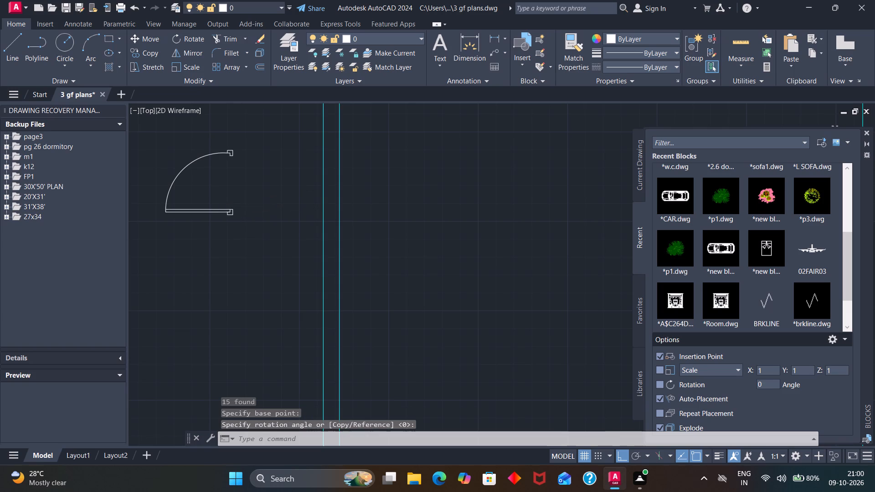
# Move the rotated door by its hinge-side jamb corner into the first plan's middle-left room opening, onto the lower wall stub.
pyautogui.press('m')
pyautogui.press('Return')
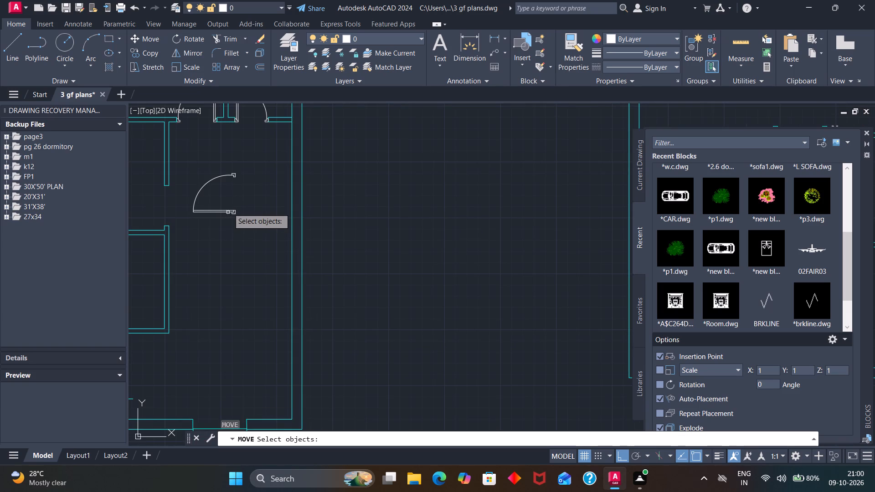
pyautogui.click(228, 211)
pyautogui.press('Return')
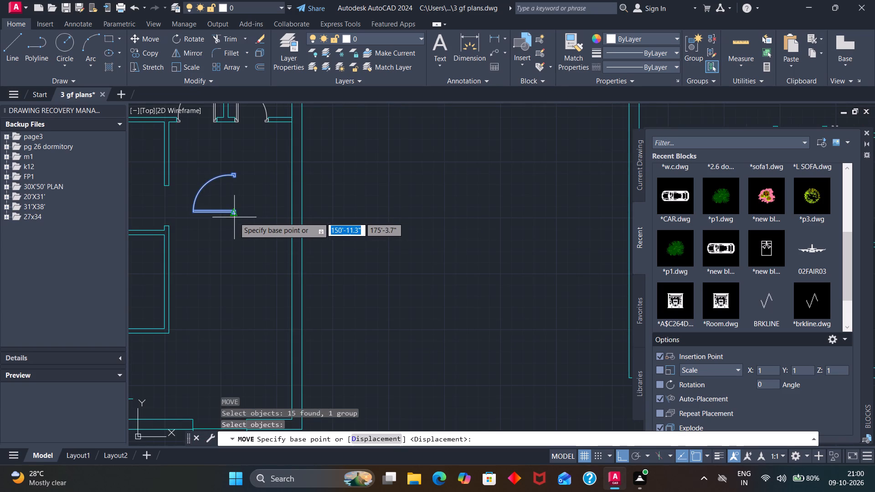
pyautogui.scroll(4, 234, 217)
pyautogui.click(237, 203)
pyautogui.scroll(-8, 221, 209)
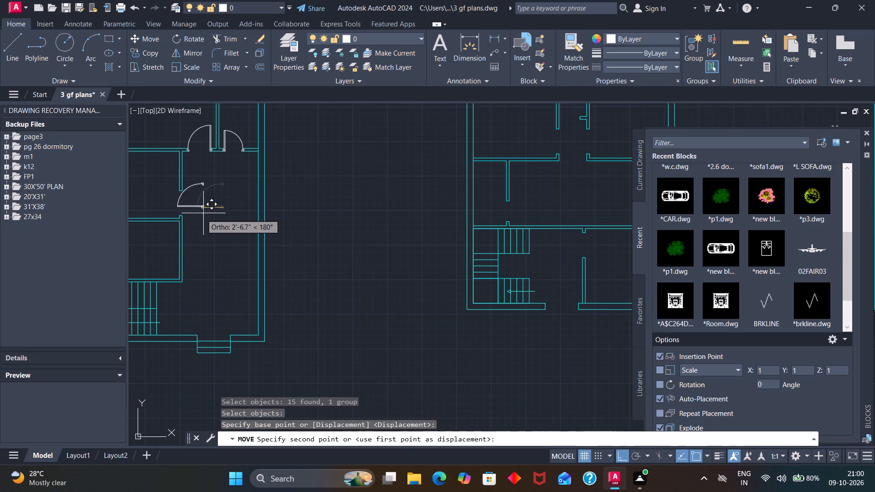
pyautogui.scroll(3, 189, 218)
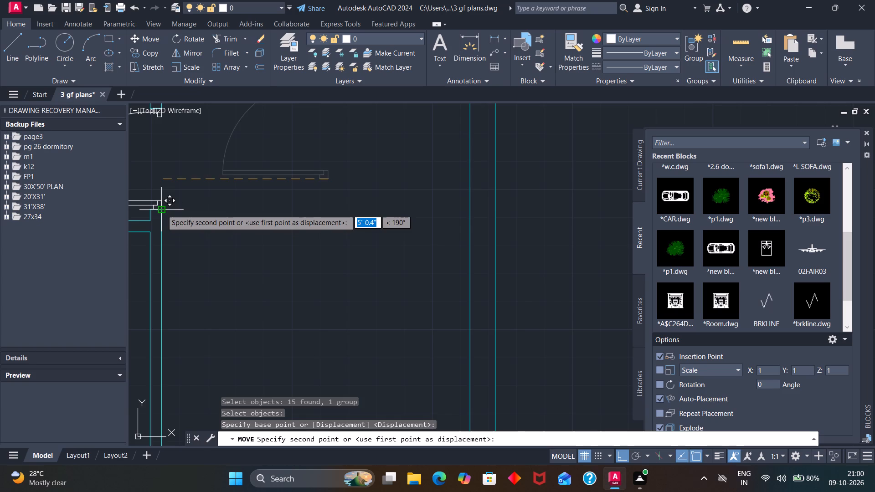
pyautogui.click(162, 210)
# Insert the other recently used "new bl..." door drawing into the open middle area of the second plan.
pyautogui.scroll(-5, 164, 207)
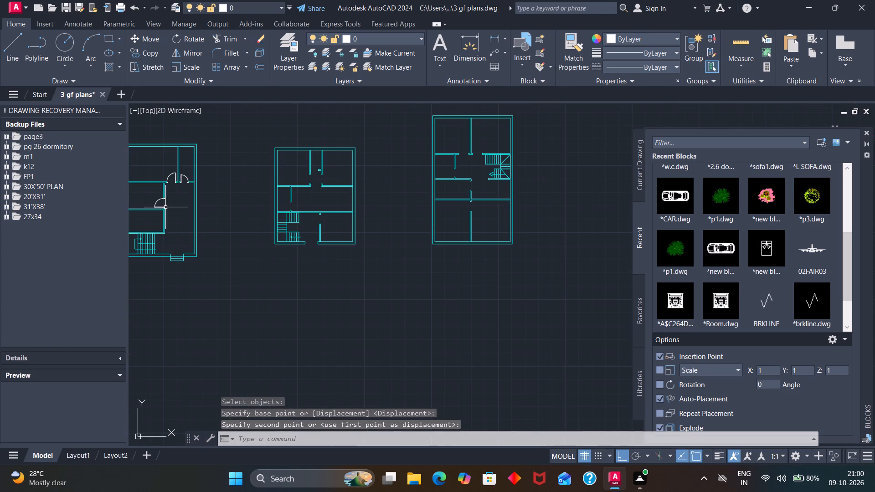
pyautogui.scroll(-3, 159, 220)
pyautogui.scroll(5, 142, 225)
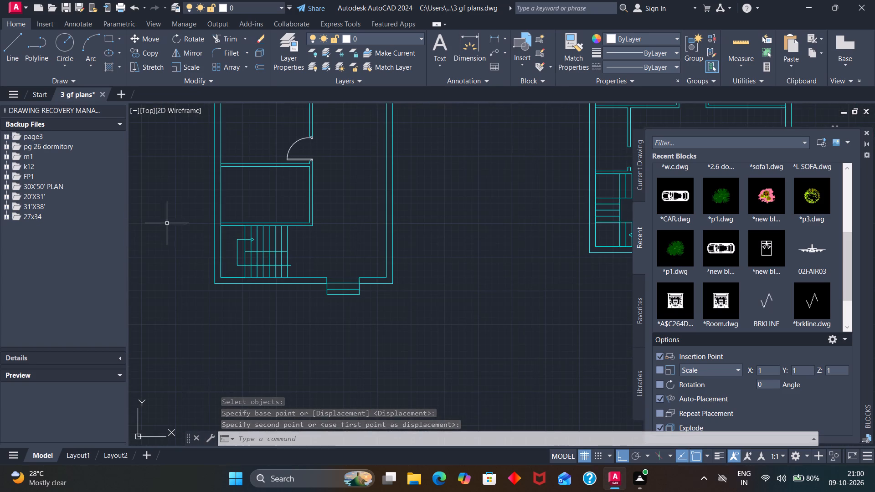
pyautogui.scroll(-2, 226, 241)
pyautogui.scroll(1, 416, 225)
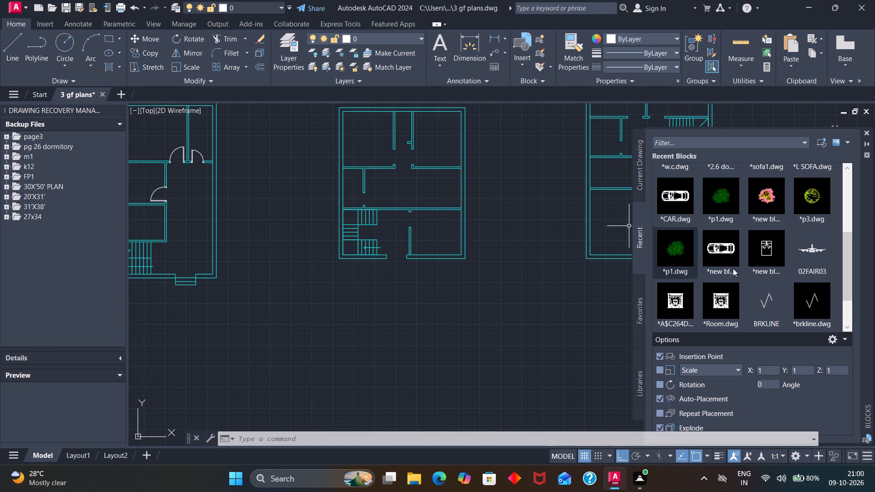
pyautogui.scroll(4, 718, 252)
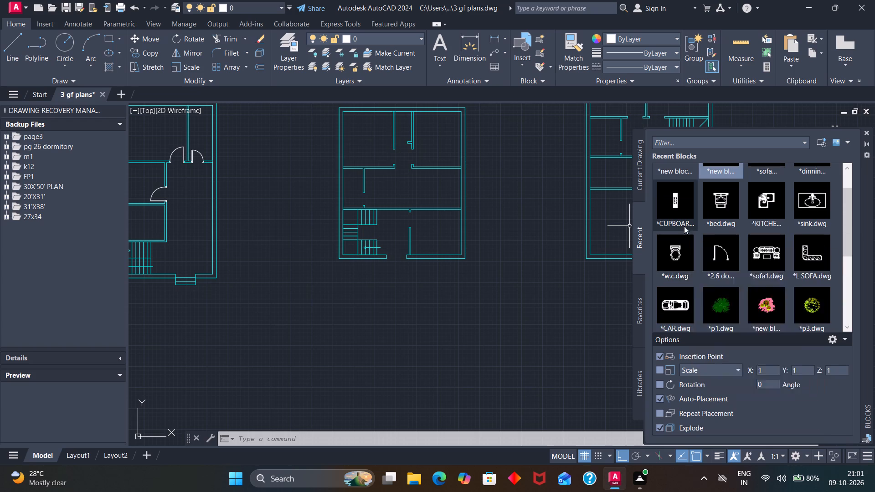
pyautogui.scroll(4, 691, 210)
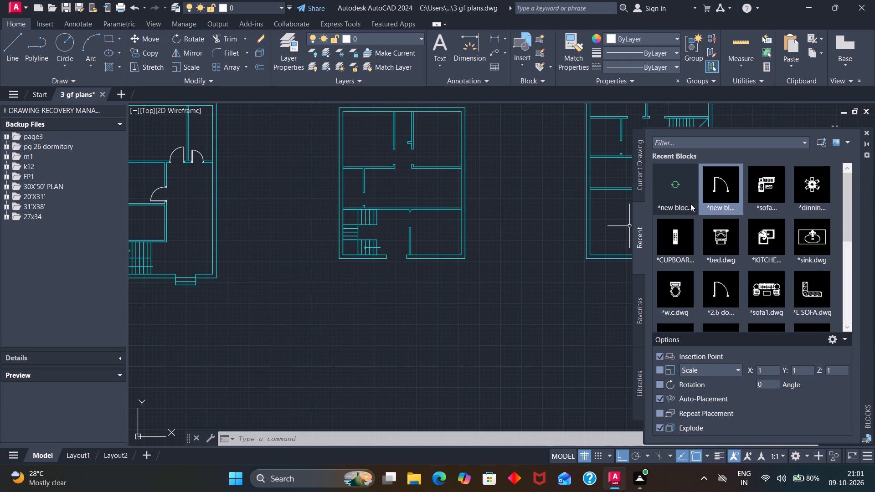
pyautogui.click(709, 196)
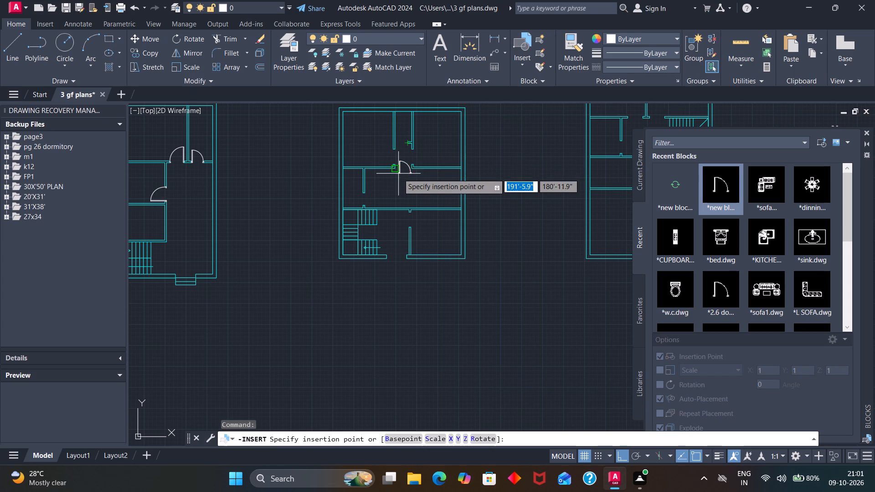
pyautogui.click(401, 195)
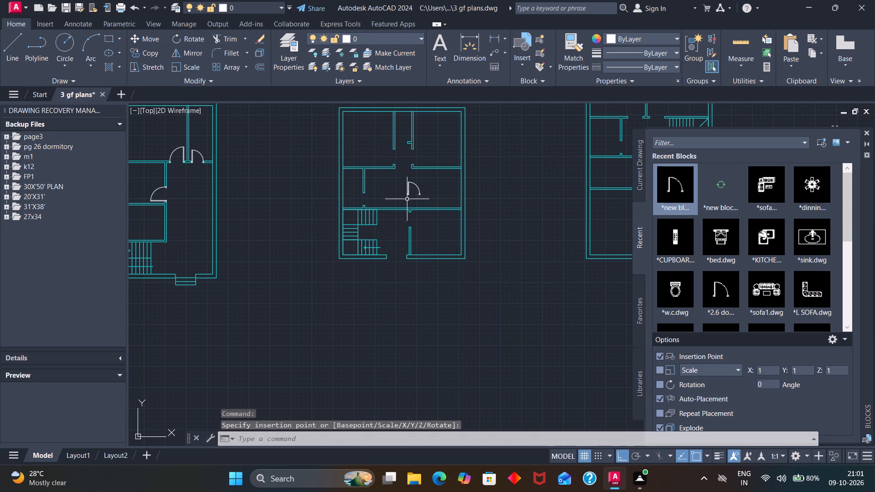
# Group the selected leaf, arc and hinge-side jamb parts of the door inserted in the second plan.
pyautogui.scroll(3, 407, 195)
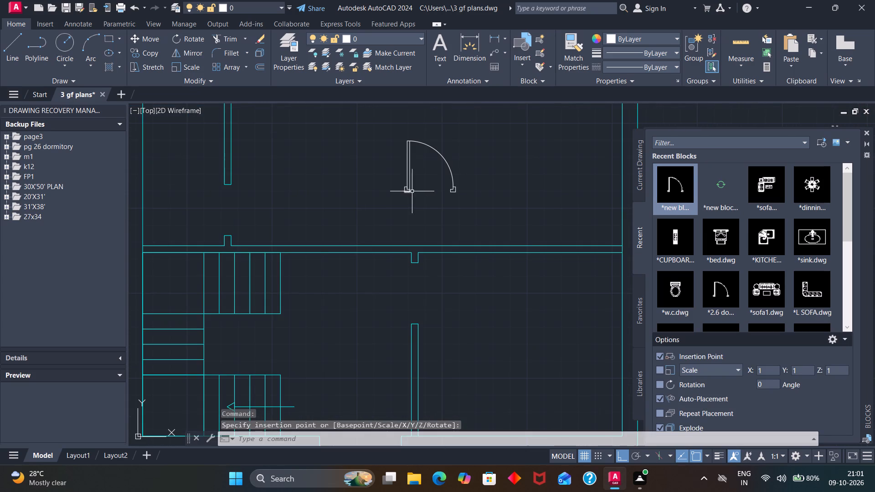
pyautogui.moveTo(472, 169); pyautogui.dragTo(394, 207)
pyautogui.press('g')
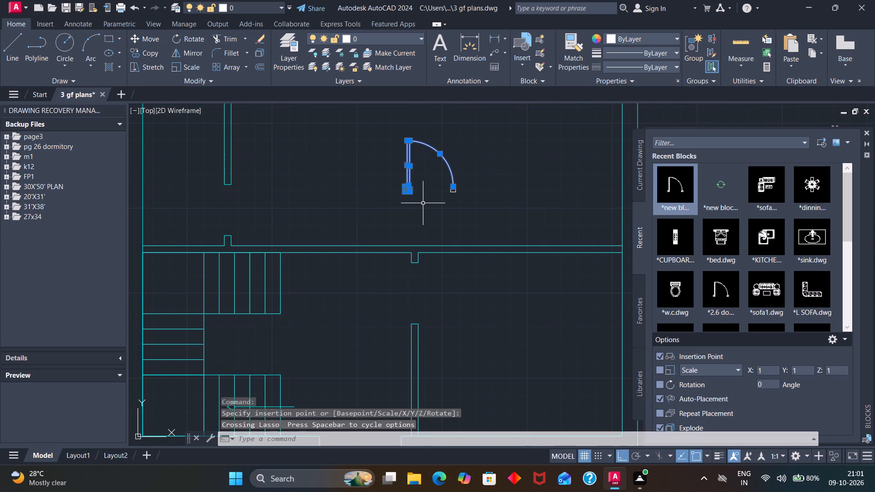
pyautogui.press('Return')
# Mirror the second plan's grouped door about a vertical line at its hinge-side jamb, keeping the source objects.
pyautogui.press('m')
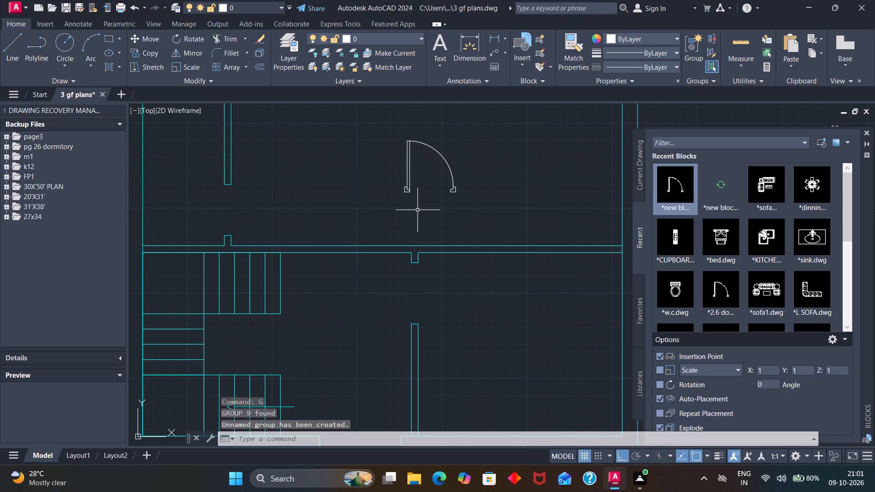
pyautogui.press('i')
pyautogui.press('Return')
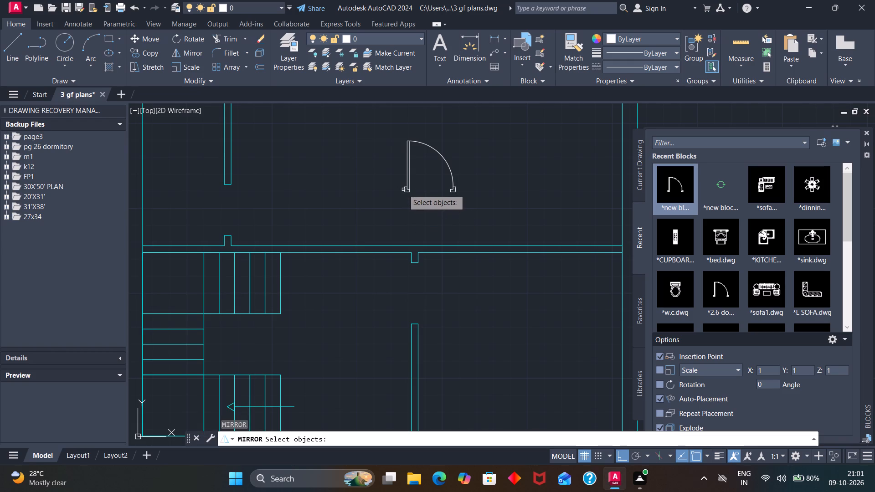
pyautogui.click(405, 190)
pyautogui.press('Return')
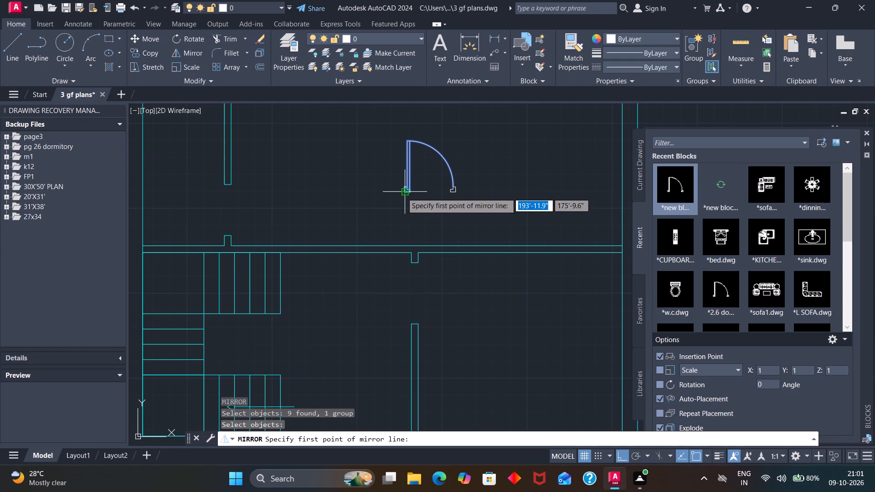
pyautogui.click(402, 193)
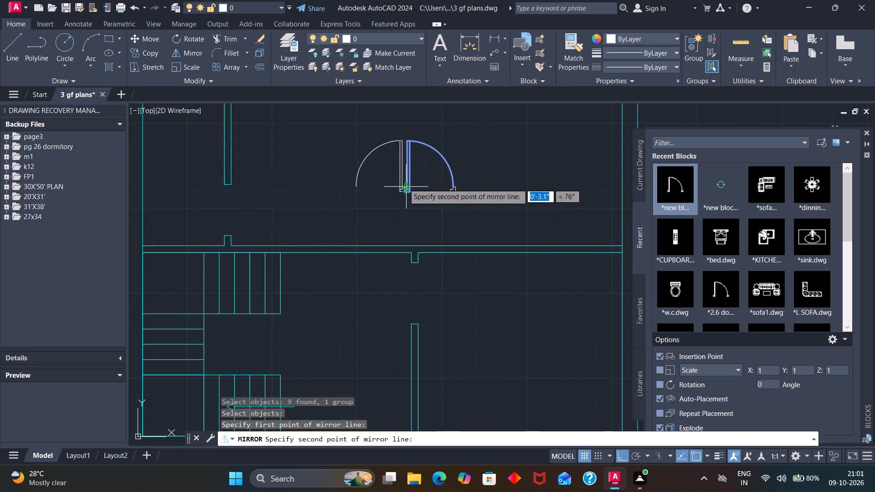
pyautogui.click(400, 184)
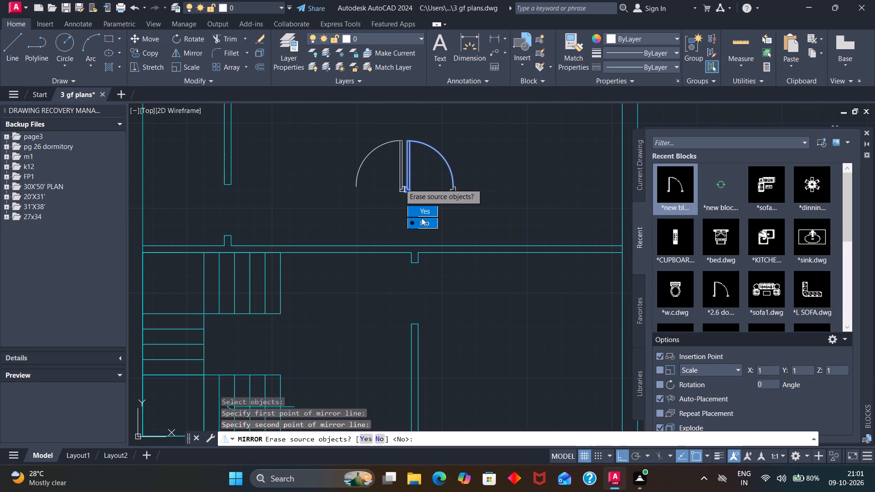
pyautogui.moveTo(422, 218); pyautogui.dragTo(400, 184)
pyautogui.scroll(-2, 393, 180)
pyautogui.scroll(3, 393, 180)
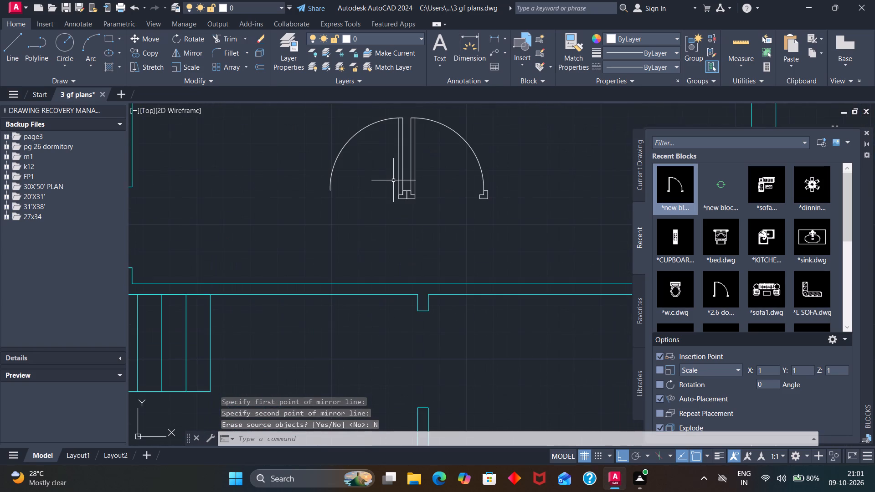
pyautogui.scroll(2, 393, 180)
pyautogui.scroll(-1, 393, 180)
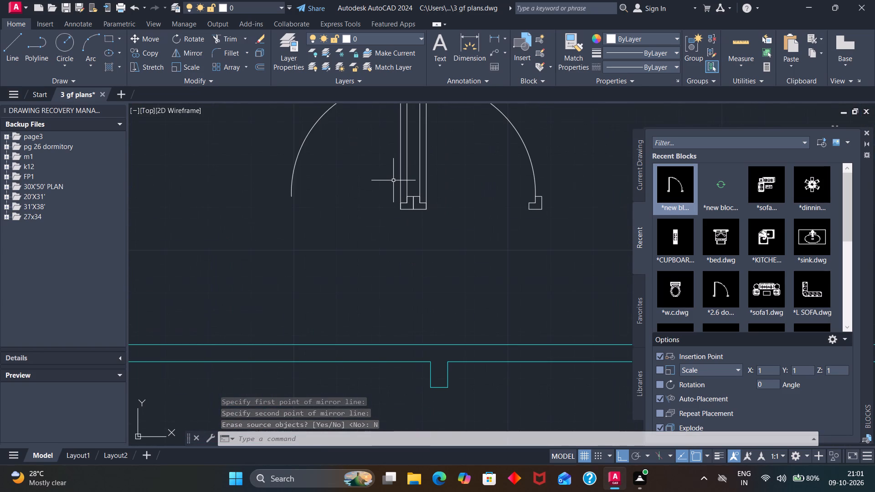
# Undo the last mirror of the door inserted in the second plan.
pyautogui.scroll(-3, 393, 180)
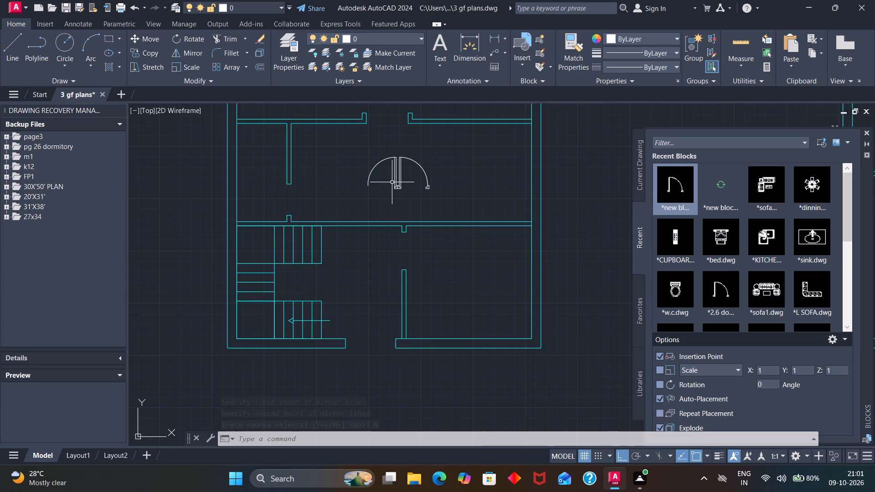
pyautogui.hotkey('ctrl', 'z')
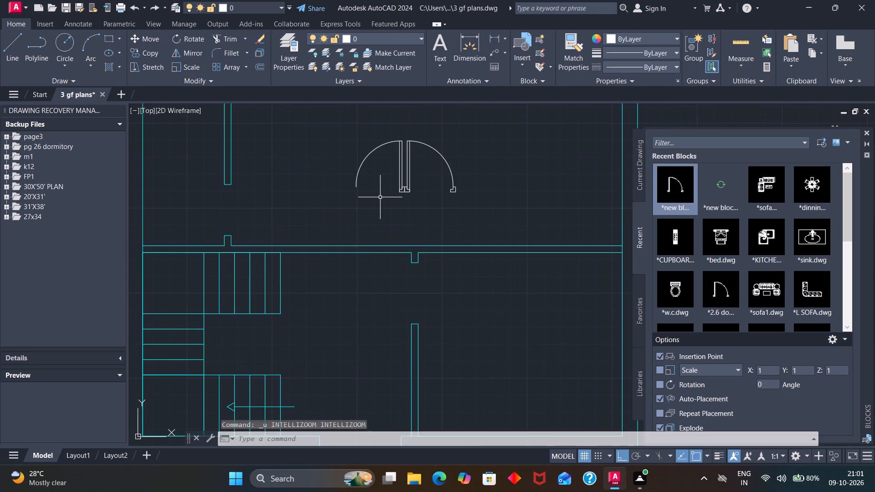
pyautogui.hotkey('ctrl', 'z')
# Group all parts of the second plan's inserted door, including the leaf, arc and both jambs.
pyautogui.moveTo(469, 196); pyautogui.dragTo(427, 132)
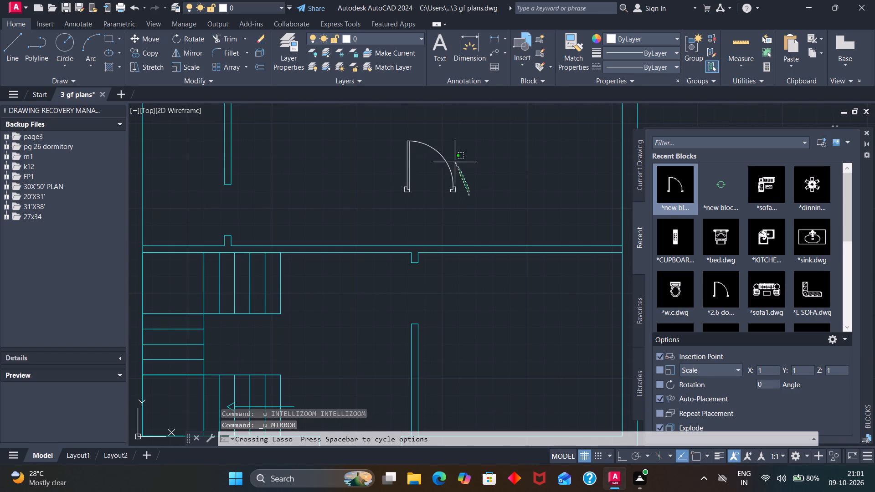
pyautogui.moveTo(427, 132); pyautogui.dragTo(515, 219)
pyautogui.press('g')
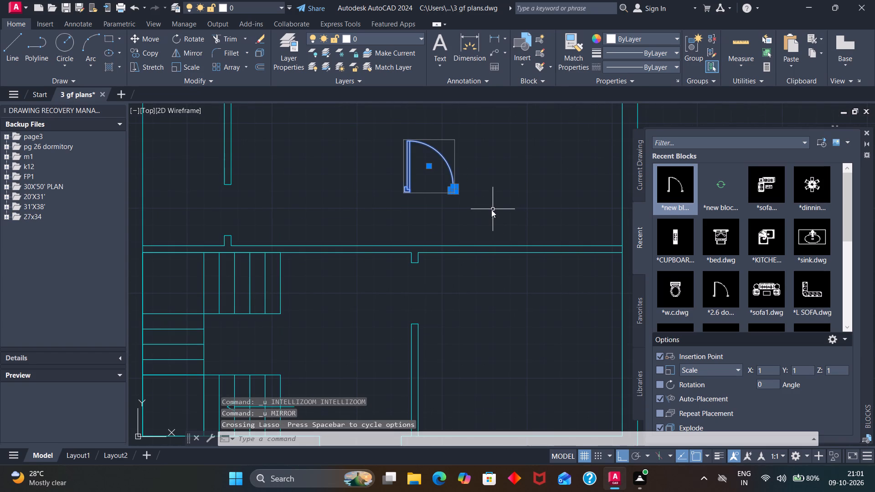
pyautogui.press('Return')
# Mirror the complete grouped door about a vertical line at its hinge-side jamb's outer corner, keeping the source objects.
pyautogui.press('m')
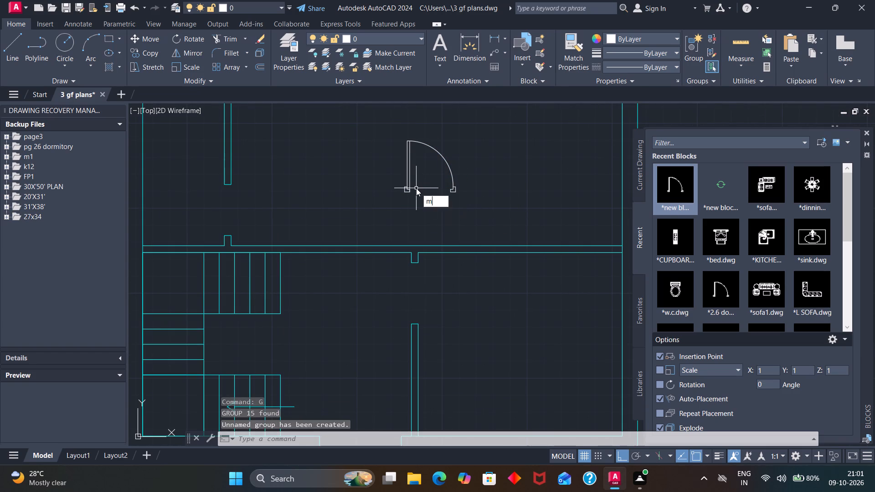
pyautogui.press('i')
pyautogui.press('Return')
pyautogui.click(407, 190)
pyautogui.press('Return')
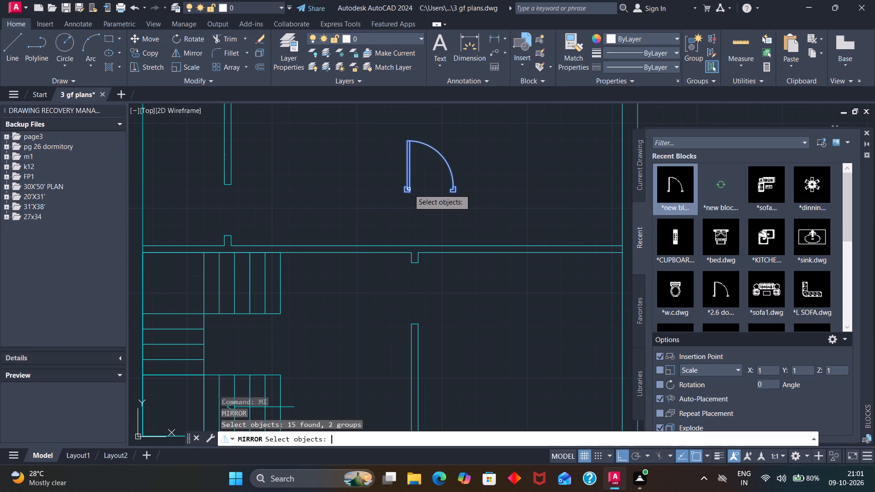
pyautogui.click(404, 192)
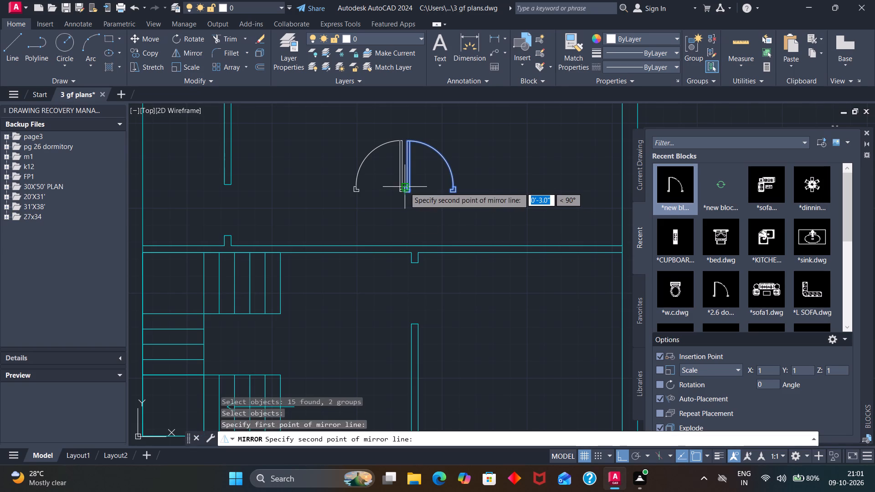
pyautogui.click(405, 187)
pyautogui.moveTo(428, 226); pyautogui.dragTo(405, 187)
# Delete the original door of the mirrored pair, leaving only the mirrored copy in the second plan.
pyautogui.scroll(-1, 396, 182)
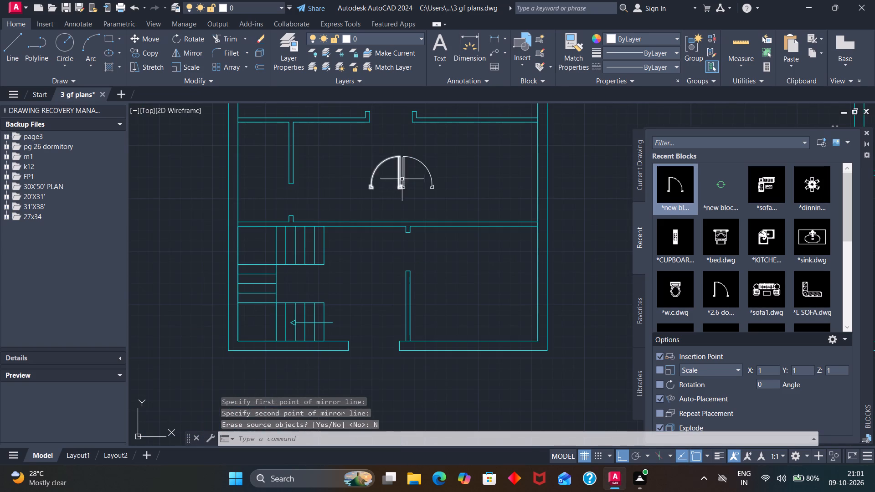
pyautogui.click(405, 175)
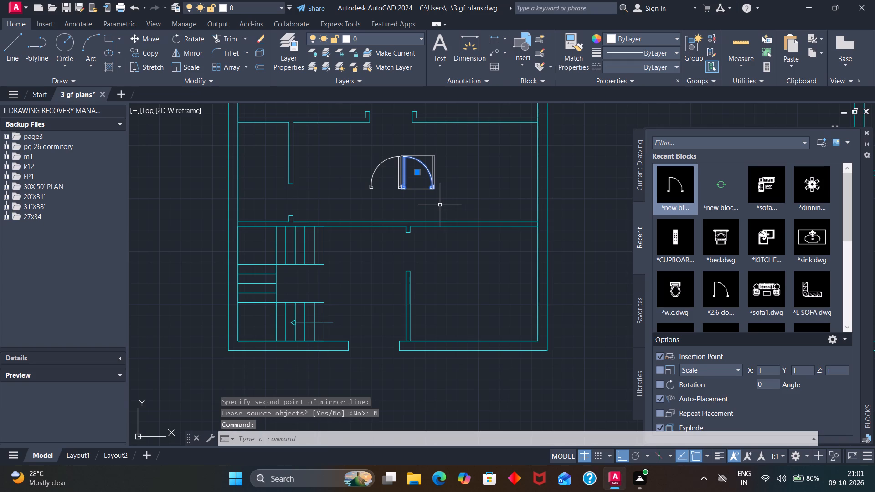
pyautogui.press('Delete')
# Move the mirrored door by its hinge-side jamb's outer bottom corner onto the wall stub in the second plan's upper central passage.
pyautogui.scroll(-2, 408, 177)
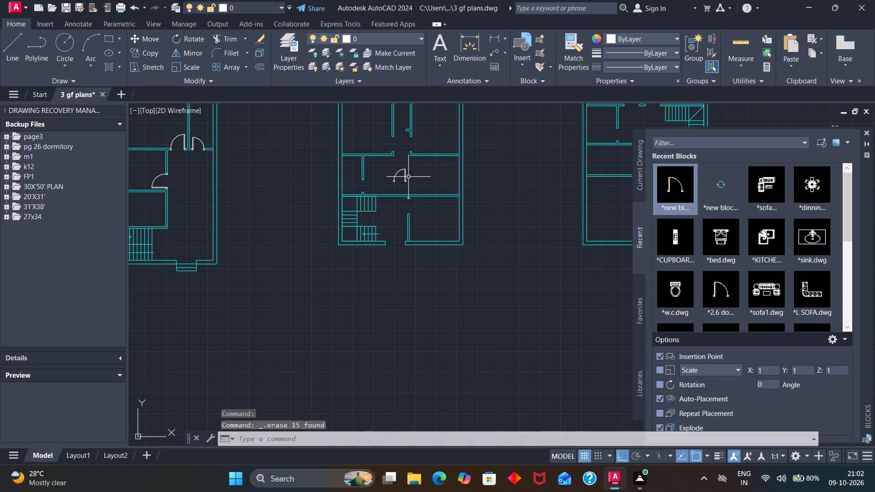
pyautogui.scroll(1, 409, 177)
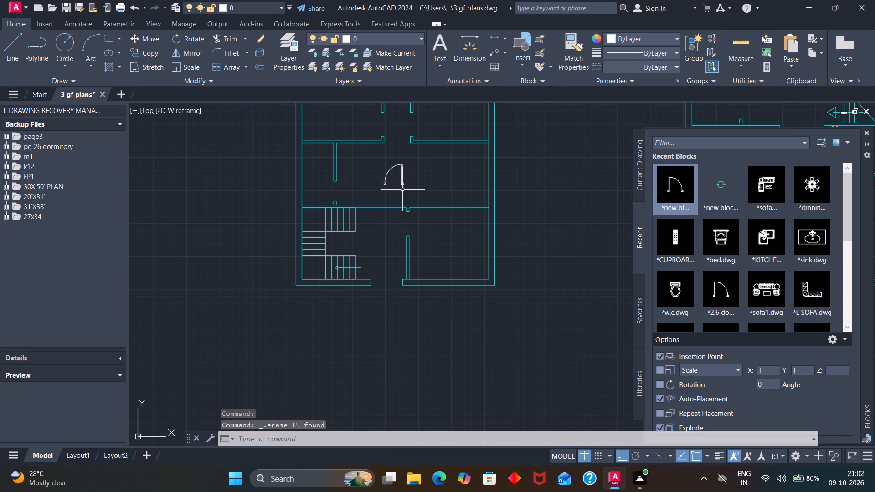
pyautogui.press('m')
pyautogui.press('Return')
pyautogui.click(403, 181)
pyautogui.press('Return')
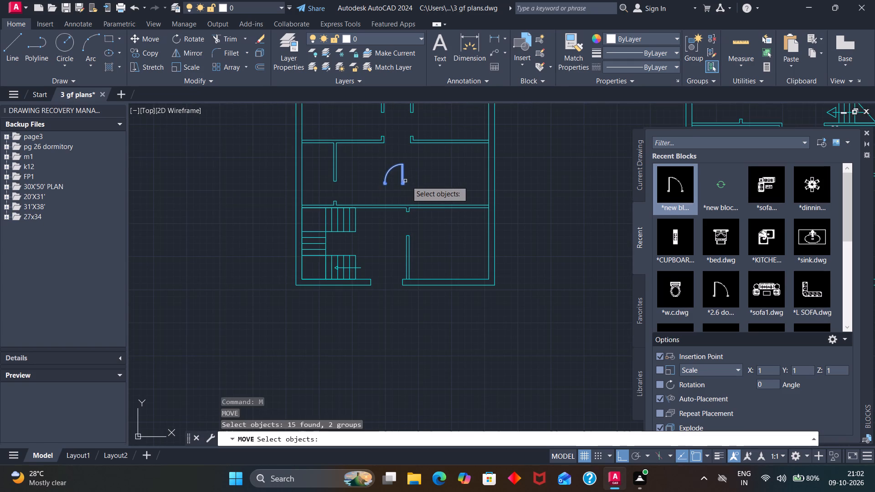
pyautogui.scroll(5, 405, 184)
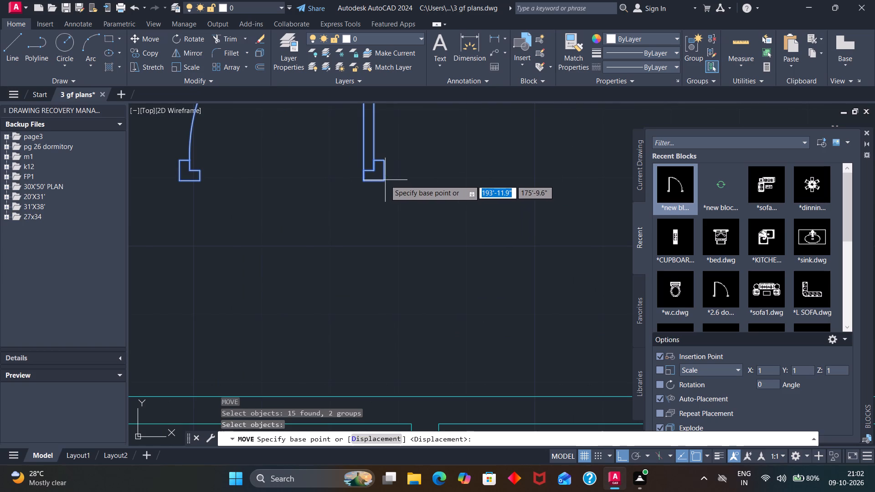
pyautogui.click(385, 180)
pyautogui.scroll(-8, 384, 178)
pyautogui.scroll(3, 386, 135)
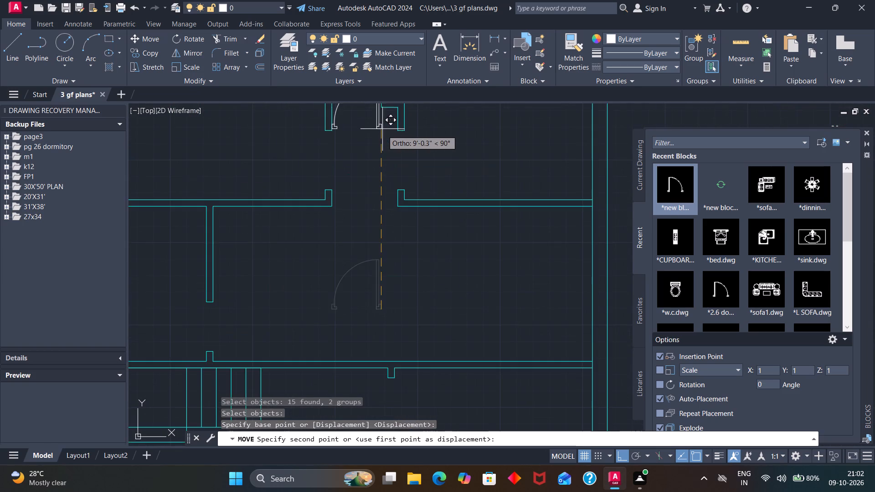
pyautogui.scroll(-3, 382, 127)
pyautogui.scroll(3, 381, 120)
pyautogui.scroll(-2, 380, 119)
pyautogui.scroll(2, 378, 118)
pyautogui.click(386, 121)
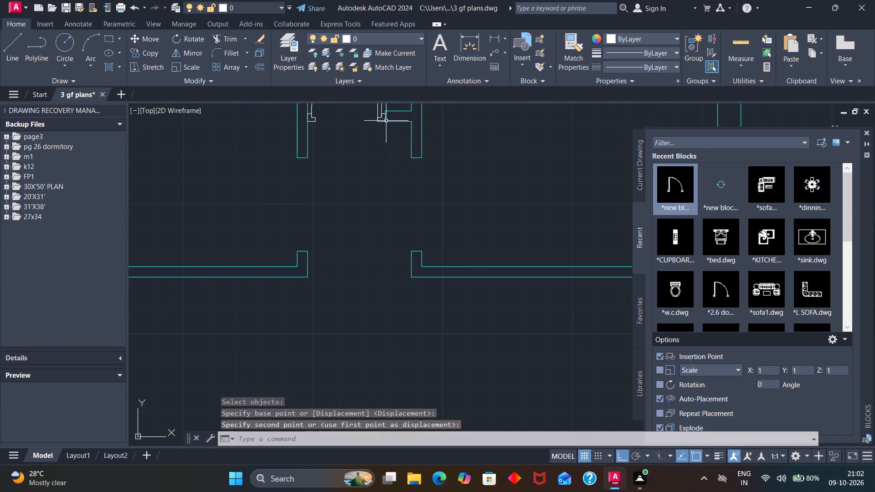
pyautogui.scroll(-5, 386, 121)
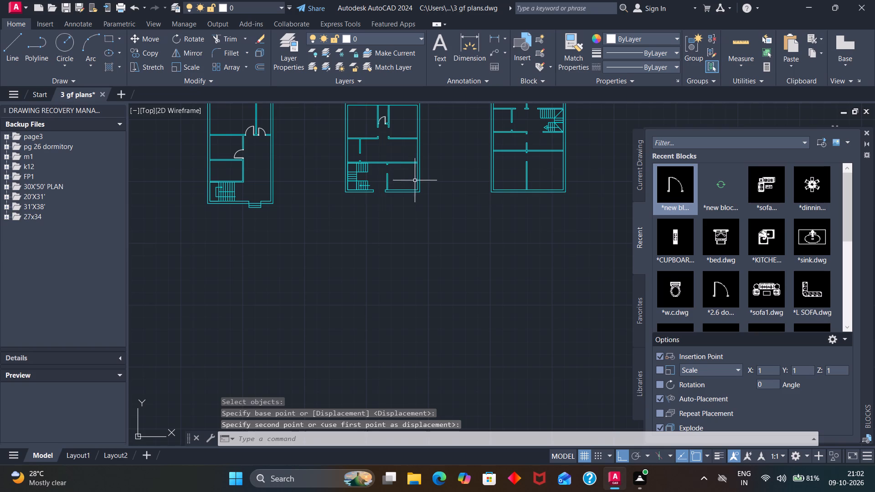
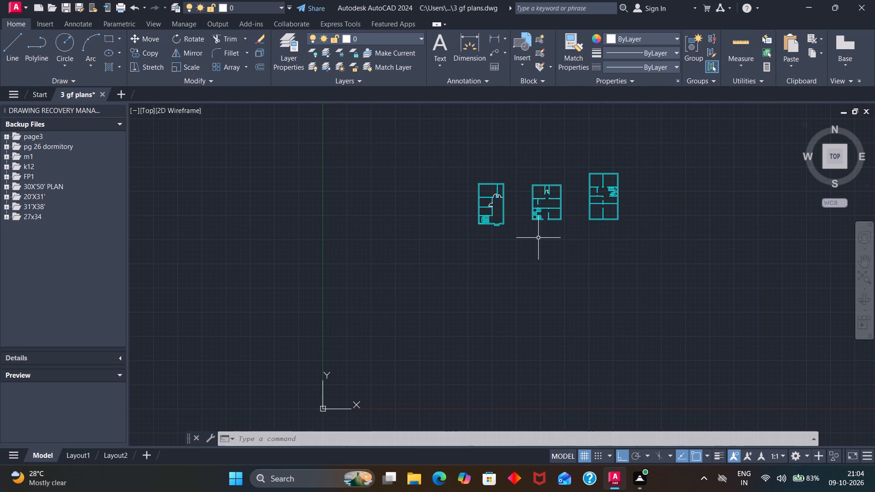
# Examine the three plans, especially the remaining door openings in the second and third plans.
pyautogui.scroll(3, 554, 208)
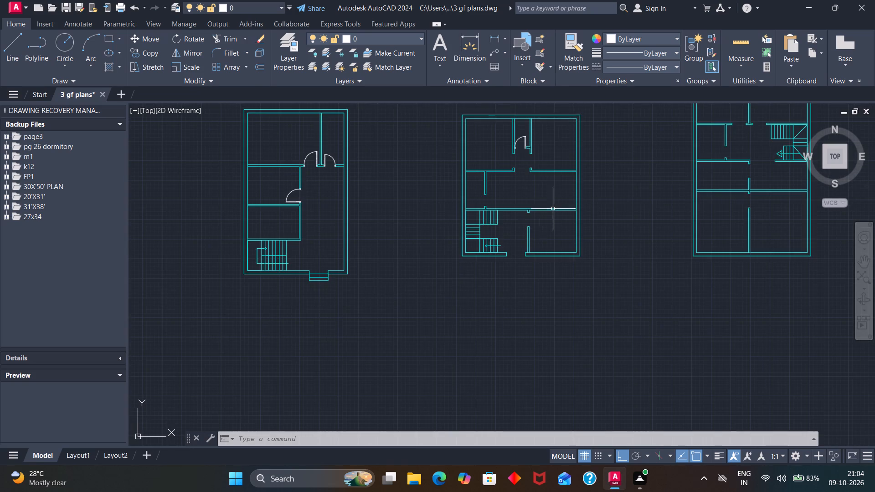
pyautogui.scroll(2, 532, 216)
pyautogui.scroll(-1, 532, 217)
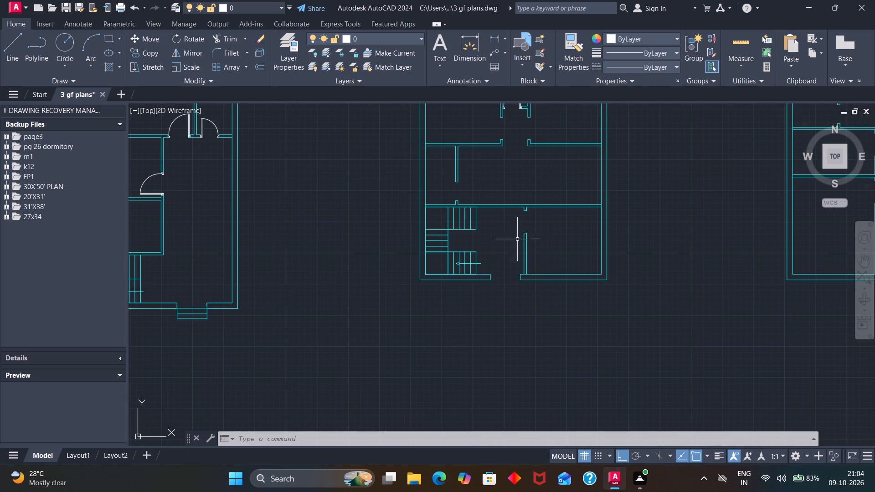
pyautogui.scroll(-1, 507, 254)
pyautogui.scroll(1, 507, 254)
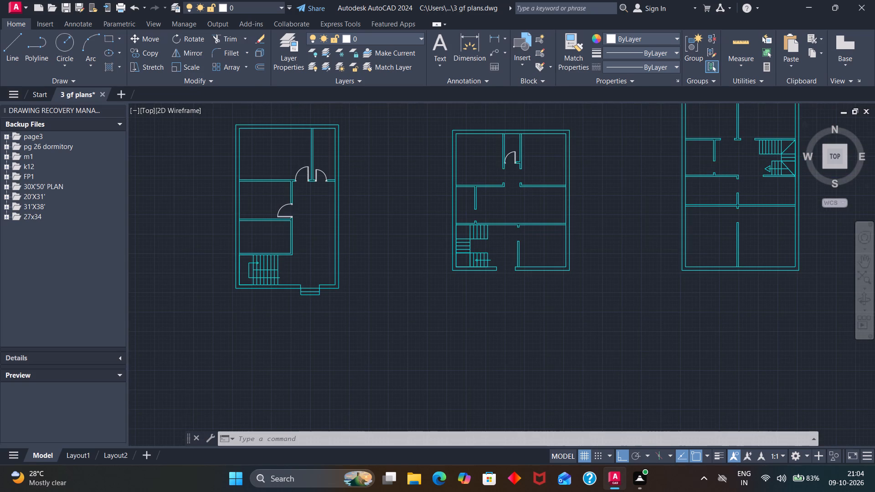
pyautogui.scroll(2, 507, 254)
pyautogui.scroll(-3, 507, 254)
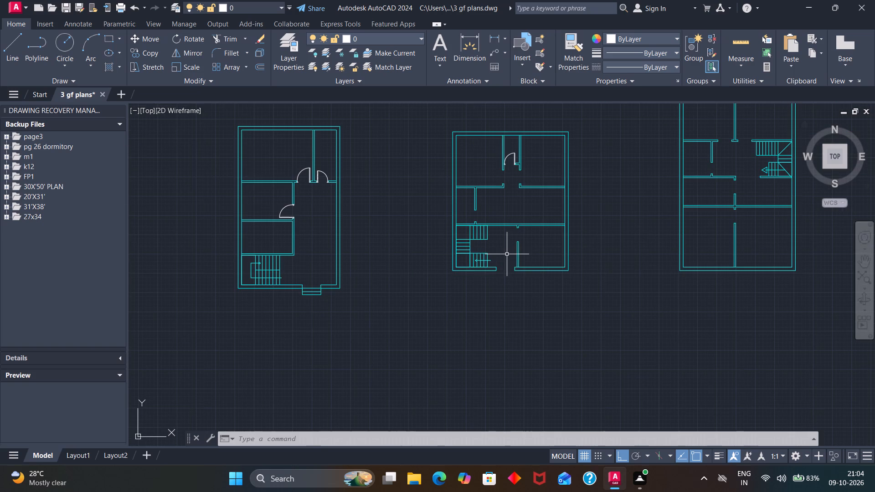
pyautogui.scroll(-1, 489, 144)
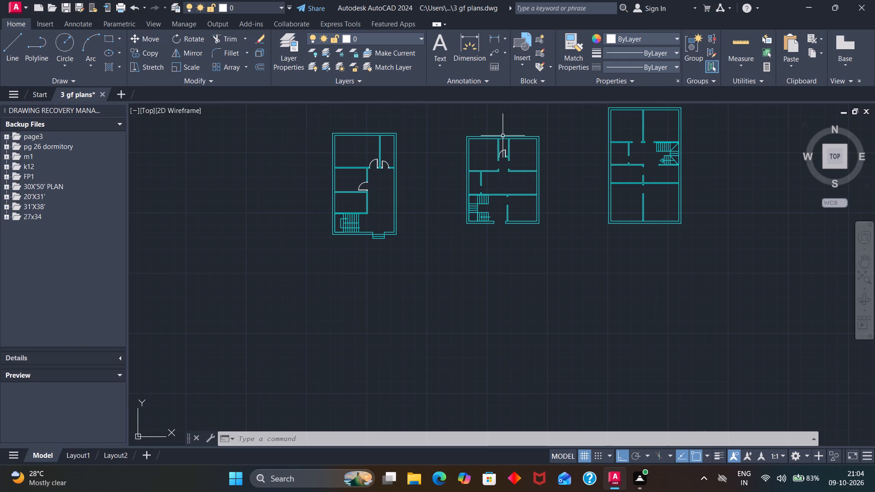
pyautogui.scroll(3, 503, 136)
pyautogui.scroll(-1, 503, 136)
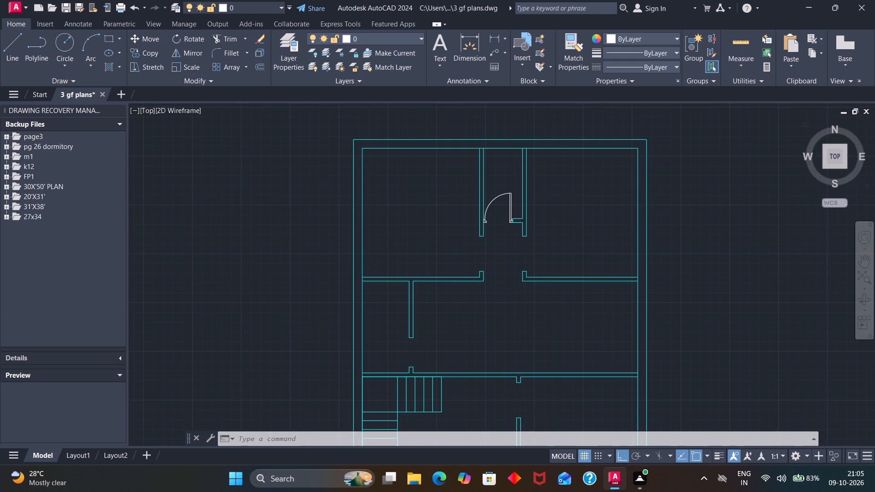
pyautogui.scroll(-2, 503, 139)
pyautogui.scroll(-2, 519, 178)
pyautogui.scroll(3, 491, 169)
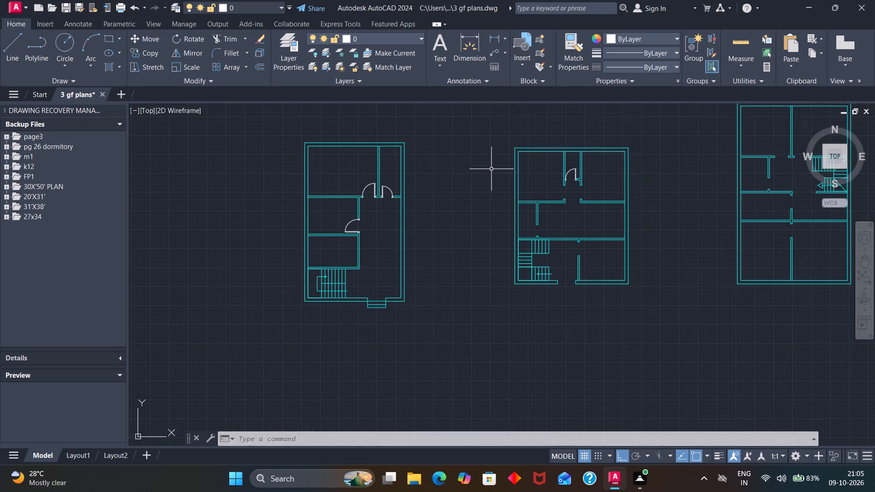
pyautogui.scroll(-1, 491, 169)
pyautogui.scroll(-2, 610, 176)
pyautogui.scroll(7, 649, 174)
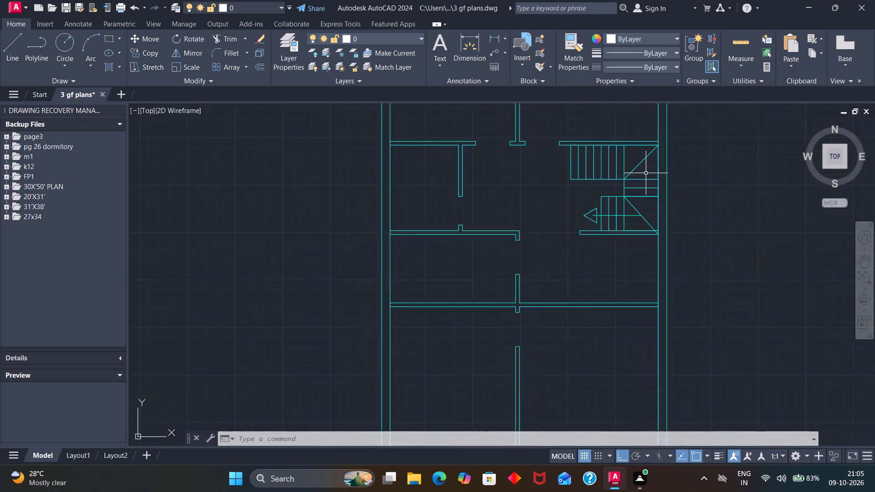
pyautogui.scroll(4, 643, 173)
pyautogui.scroll(-9, 643, 173)
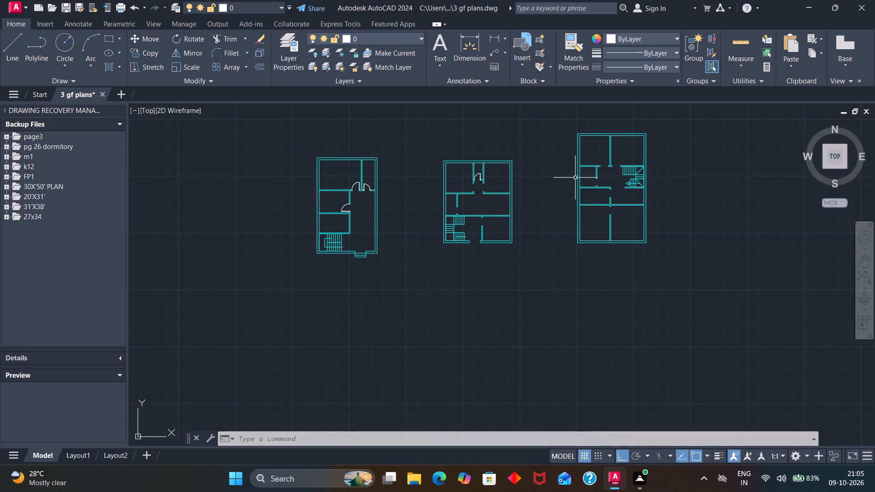
pyautogui.scroll(-2, 574, 177)
pyautogui.scroll(3, 562, 155)
pyautogui.scroll(3, 606, 154)
pyautogui.scroll(-3, 643, 189)
pyautogui.scroll(-1, 689, 224)
pyautogui.scroll(2, 729, 260)
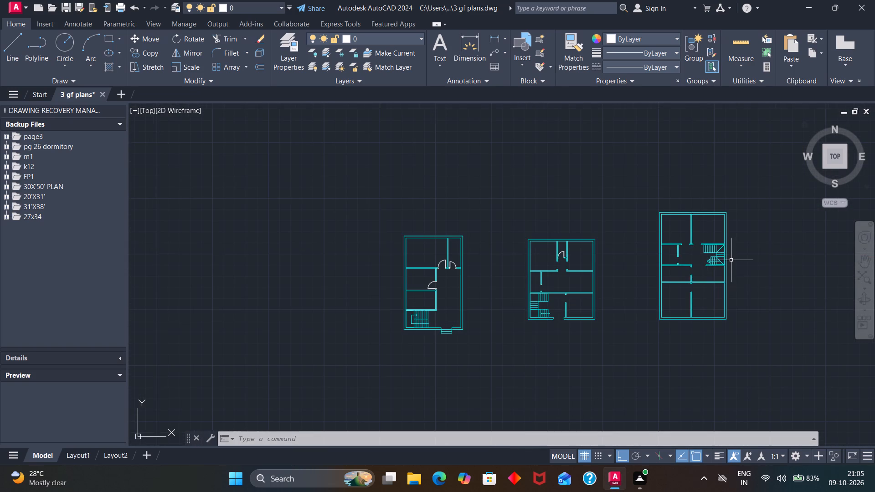
pyautogui.scroll(3, 728, 259)
pyautogui.scroll(1, 668, 259)
pyautogui.scroll(-1, 534, 270)
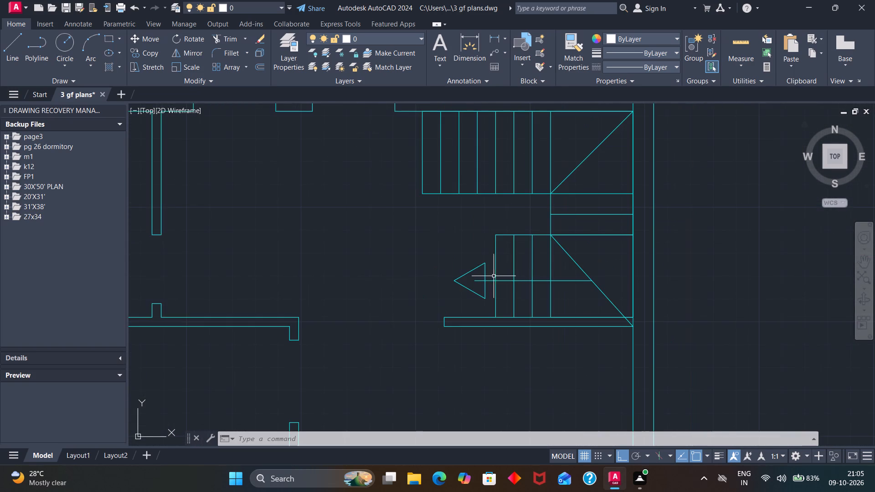
pyautogui.scroll(-2, 493, 277)
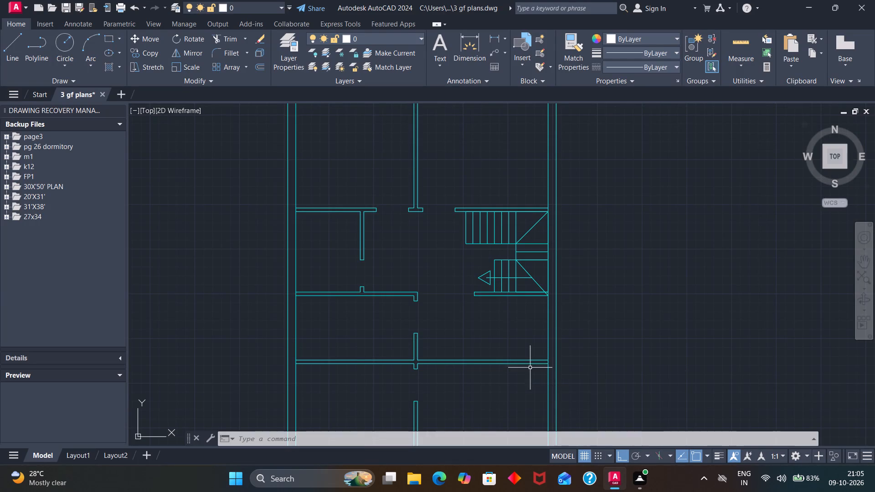
pyautogui.scroll(-3, 500, 333)
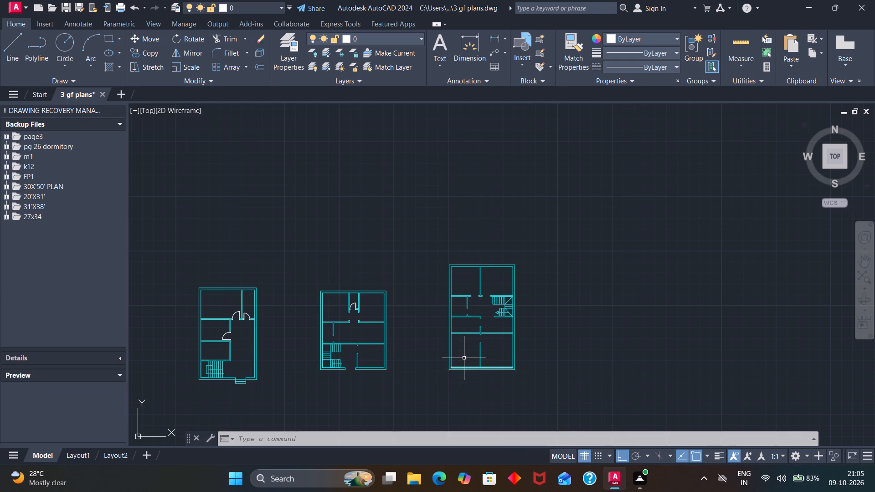
# Insert two "new block" doors and one 2.6 door side by side in the empty area above the third plan.
pyautogui.press('i')
pyautogui.press('Return')
pyautogui.click(675, 194)
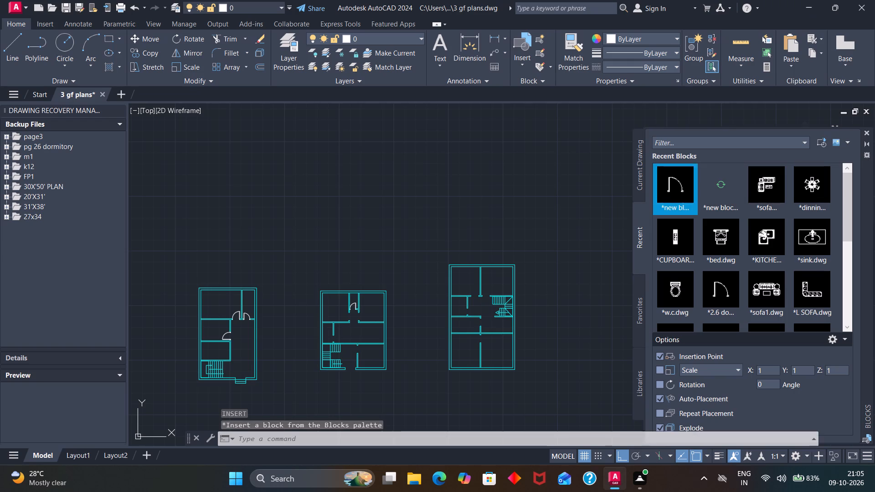
pyautogui.click(515, 236)
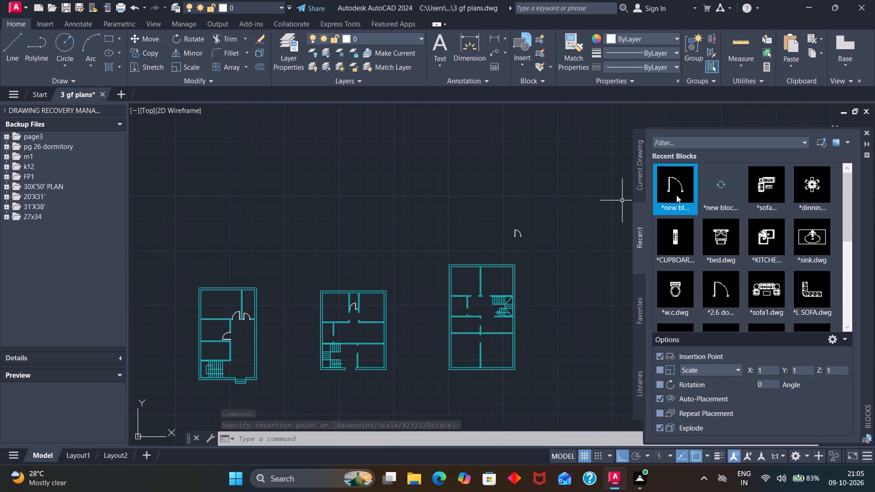
pyautogui.click(728, 200)
pyautogui.click(531, 245)
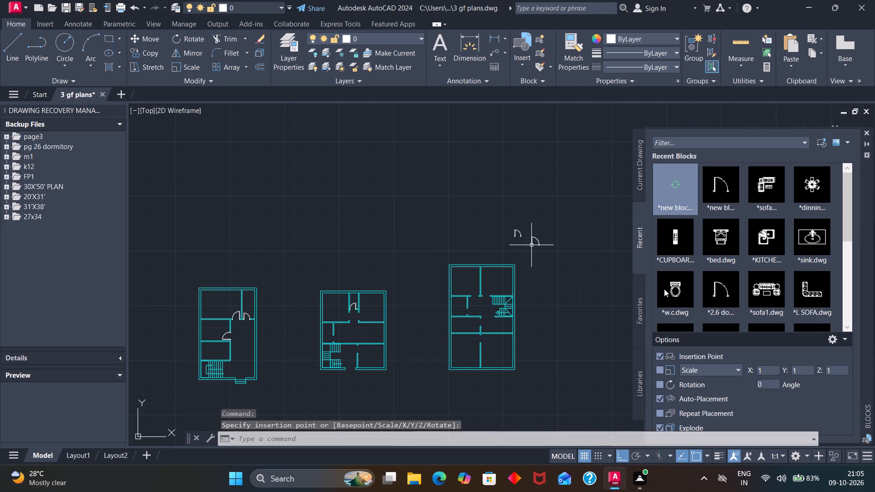
pyautogui.click(711, 287)
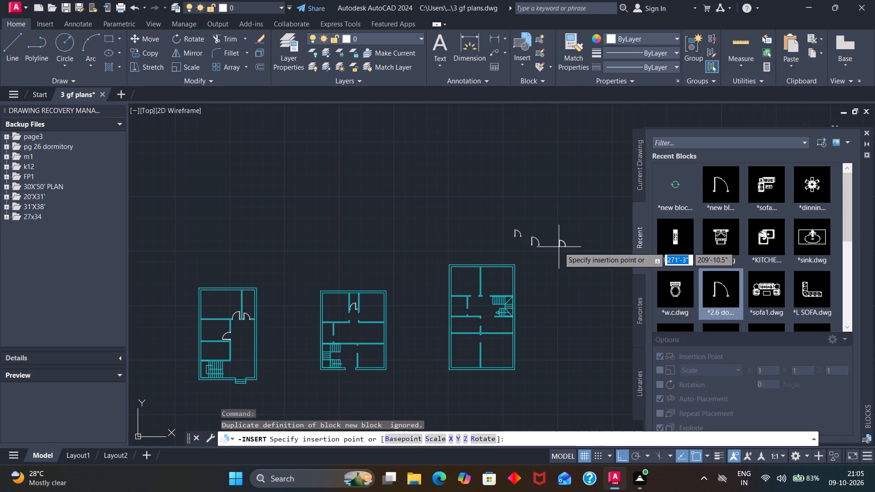
pyautogui.click(559, 247)
# Group all parts of the larger middle door above the third plan, including its leaf, arc and jambs.
pyautogui.scroll(4, 540, 251)
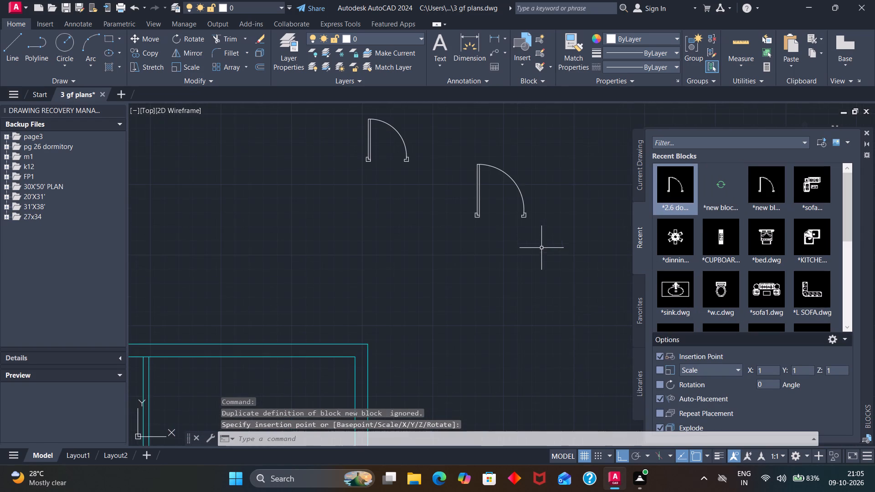
pyautogui.scroll(-2, 541, 248)
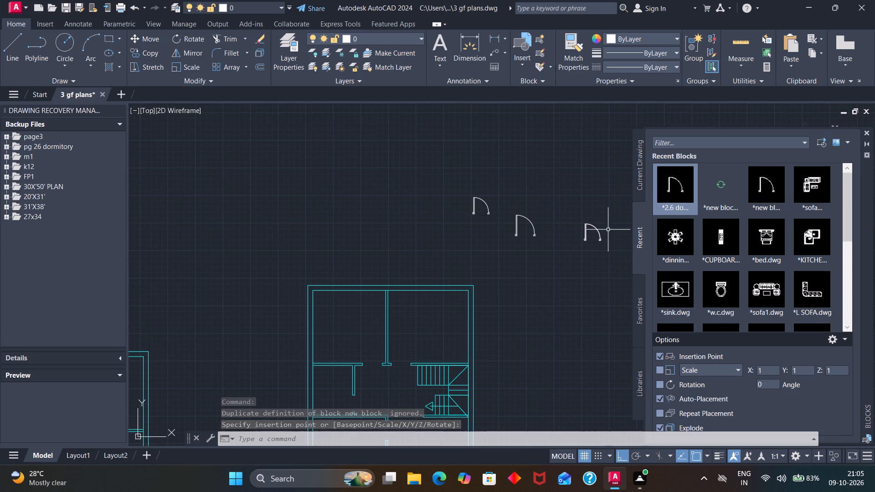
pyautogui.moveTo(608, 226); pyautogui.dragTo(556, 262)
pyautogui.press('Escape')
pyautogui.moveTo(546, 228); pyautogui.dragTo(503, 231)
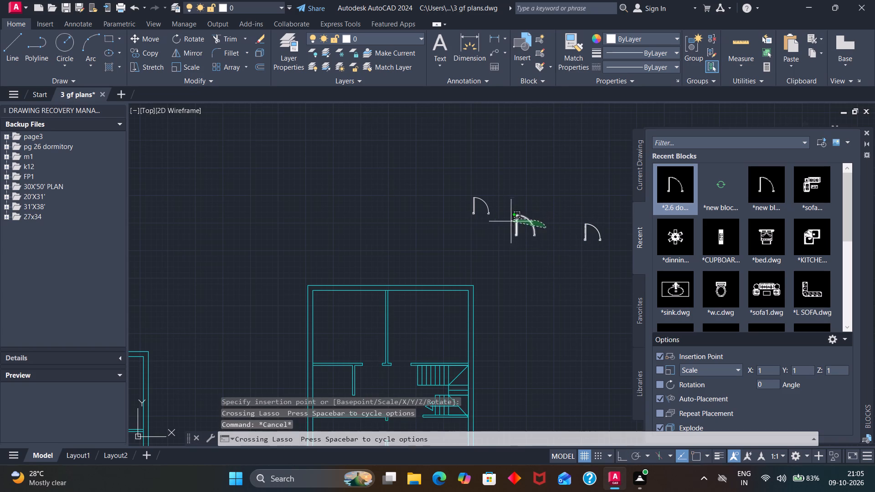
pyautogui.moveTo(503, 231); pyautogui.dragTo(554, 260)
pyautogui.scroll(3, 549, 245)
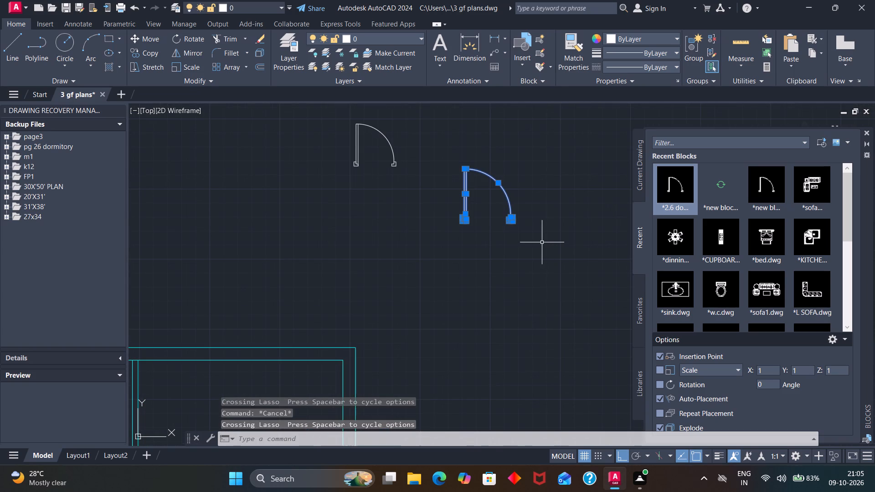
pyautogui.press('g')
pyautogui.press('Return')
# Group the parts of the inserted 2.6 door, farthest from the third plan.
pyautogui.scroll(-3, 542, 243)
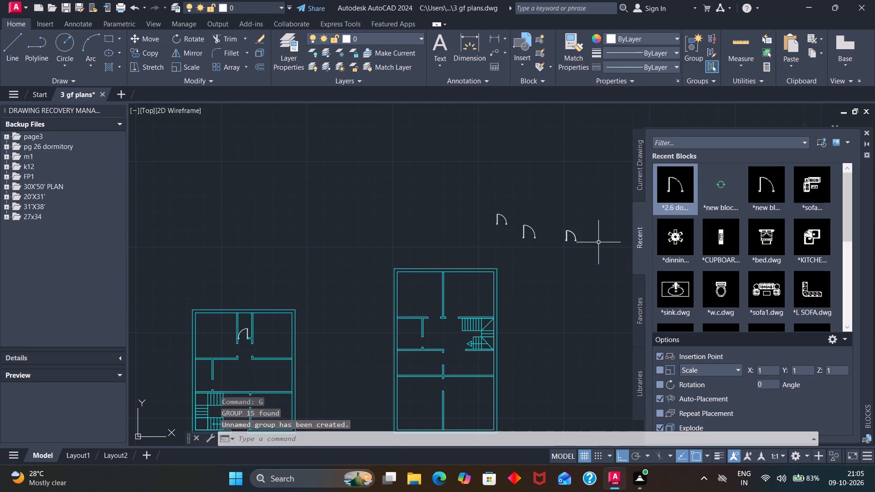
pyautogui.scroll(3, 601, 240)
pyautogui.moveTo(524, 201); pyautogui.dragTo(449, 261)
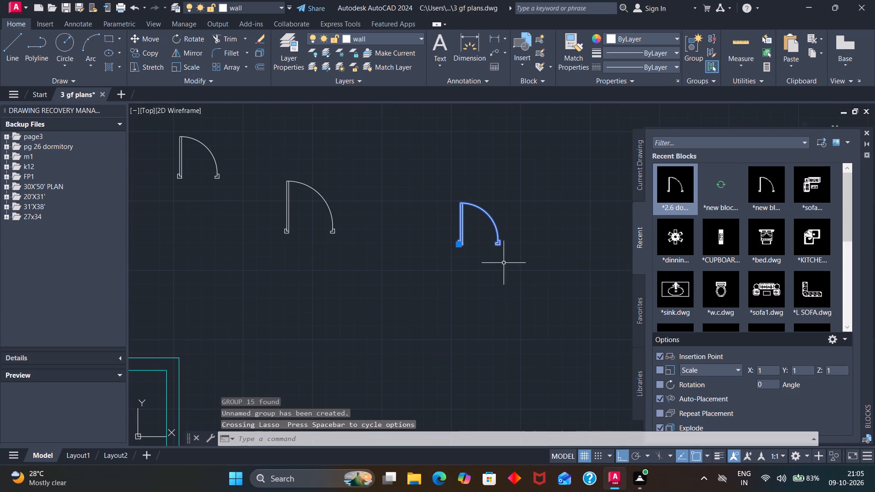
pyautogui.scroll(3, 463, 260)
pyautogui.scroll(-1, 463, 260)
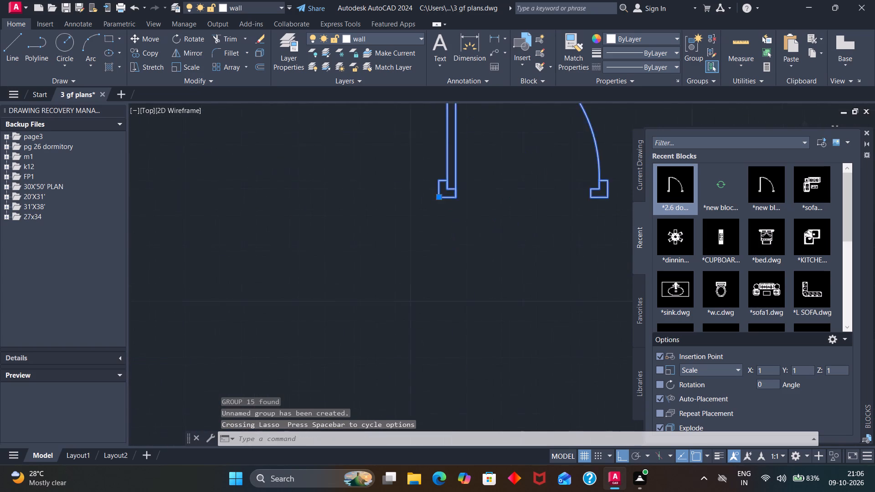
pyautogui.scroll(-1, 463, 260)
pyautogui.press('g')
pyautogui.press('Return')
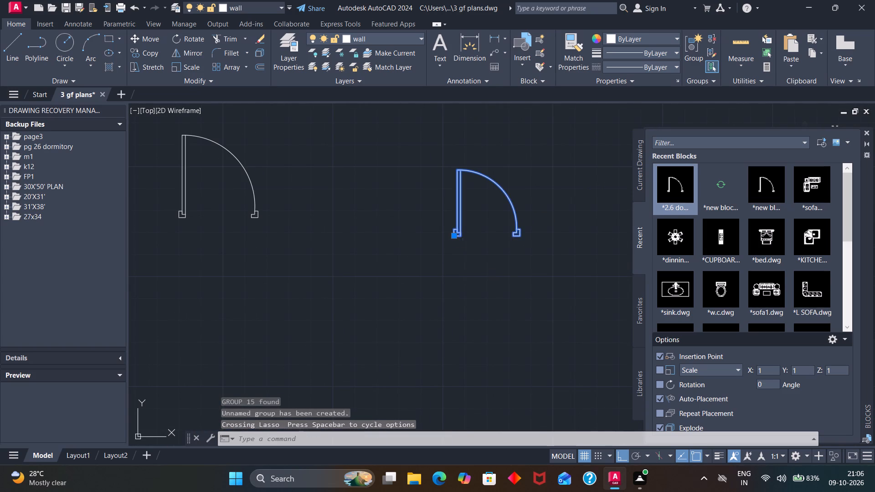
# Delete the first inserted, ungrouped door, keeping the two grouped doors above the third plan.
pyautogui.scroll(-3, 463, 260)
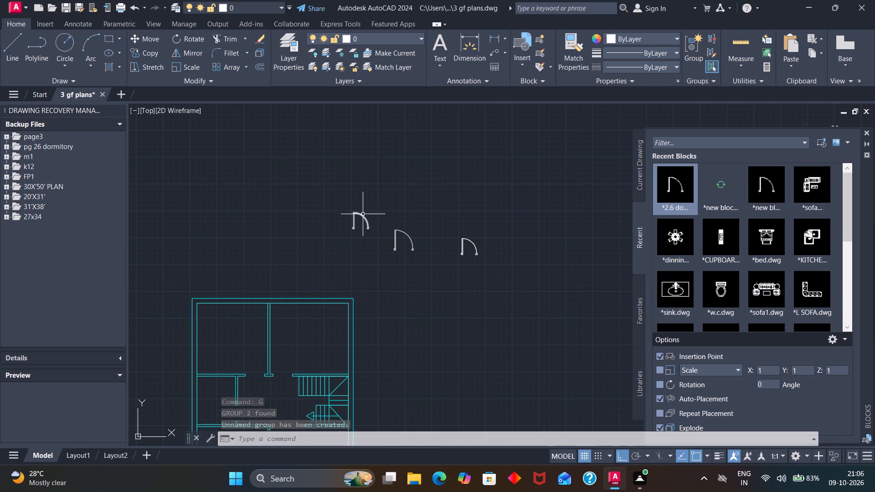
pyautogui.moveTo(371, 204); pyautogui.dragTo(372, 225)
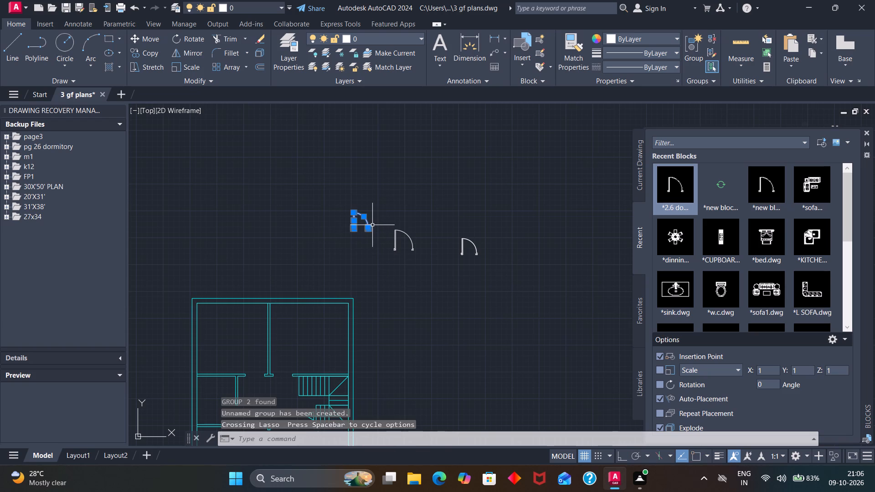
pyautogui.press('Delete')
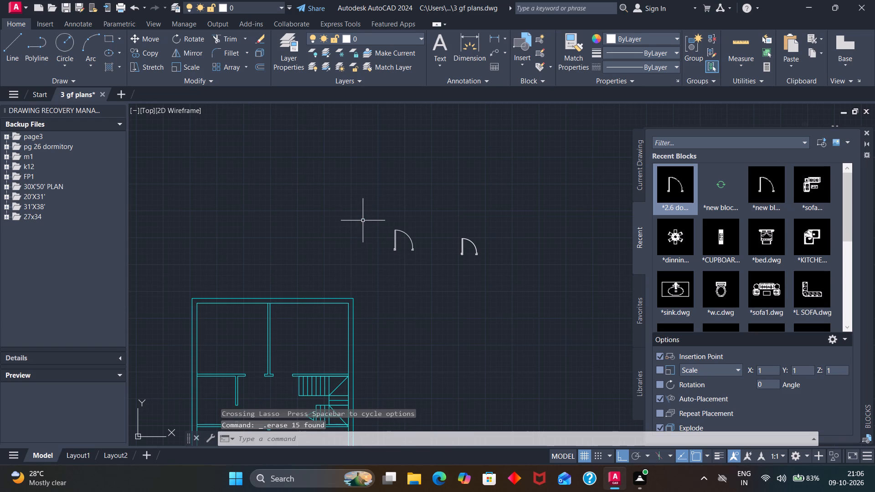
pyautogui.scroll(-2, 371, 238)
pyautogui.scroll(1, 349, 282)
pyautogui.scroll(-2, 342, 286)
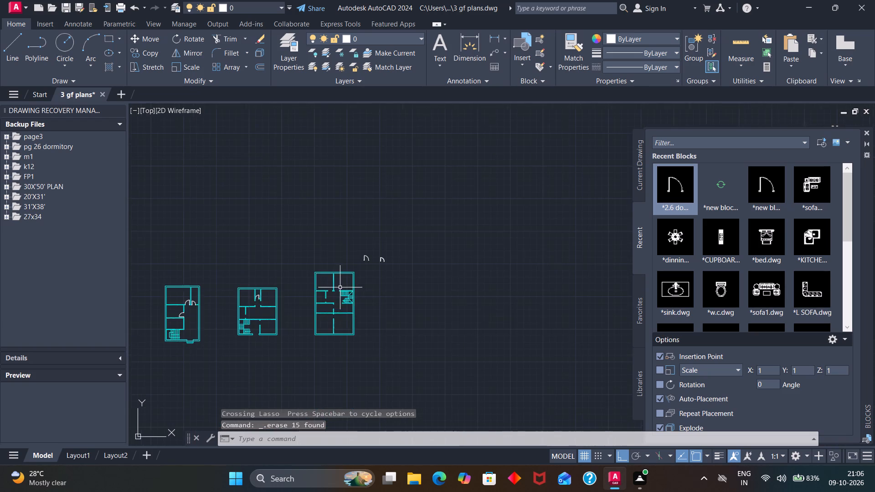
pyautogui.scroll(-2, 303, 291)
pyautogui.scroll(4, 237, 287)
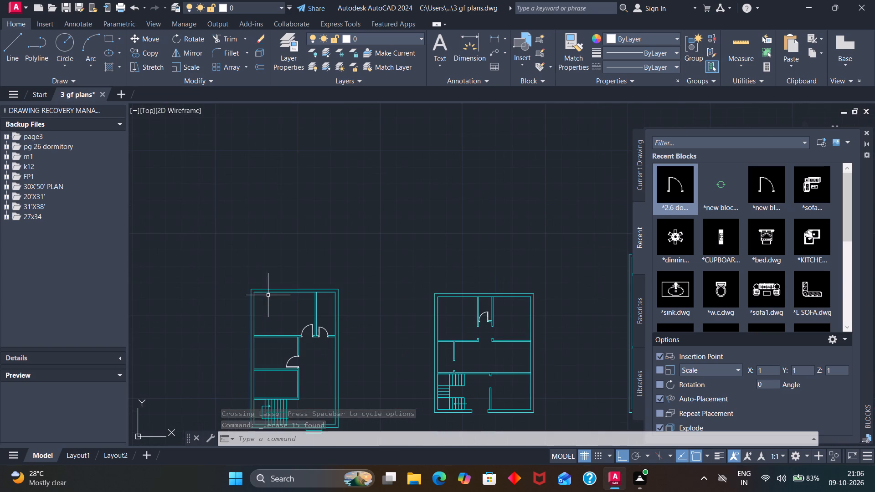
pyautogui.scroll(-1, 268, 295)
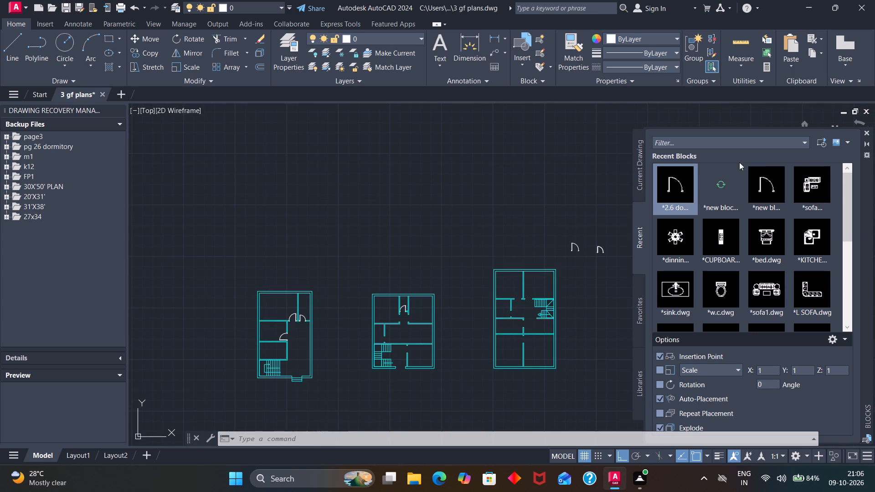
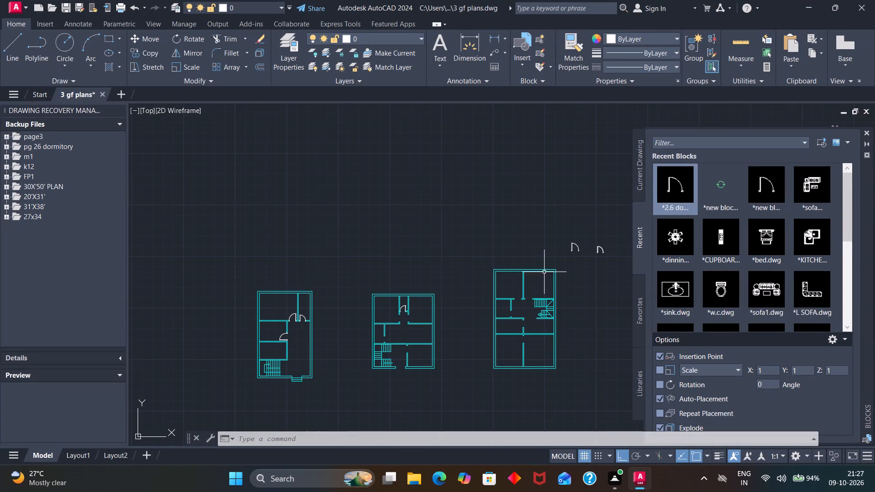
# Move the larger grouped door from above the third plan into the middle room of the second plan, with ortho off.
pyautogui.scroll(4, 575, 249)
pyautogui.scroll(-2, 593, 258)
pyautogui.scroll(3, 607, 253)
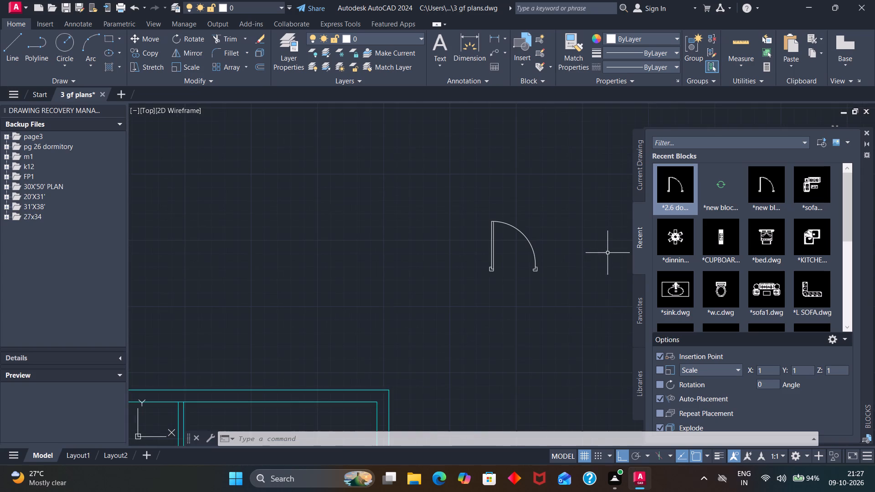
pyautogui.scroll(-1, 607, 253)
pyautogui.scroll(-2, 569, 276)
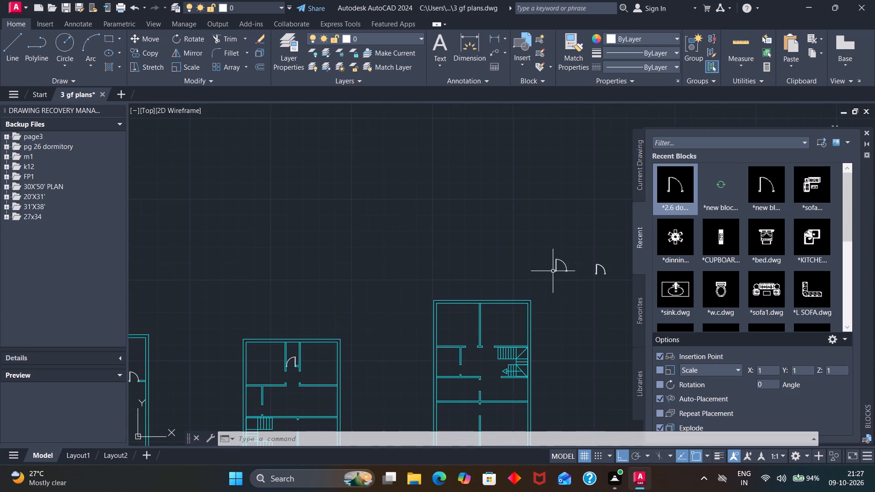
pyautogui.click(555, 272)
pyautogui.press('m')
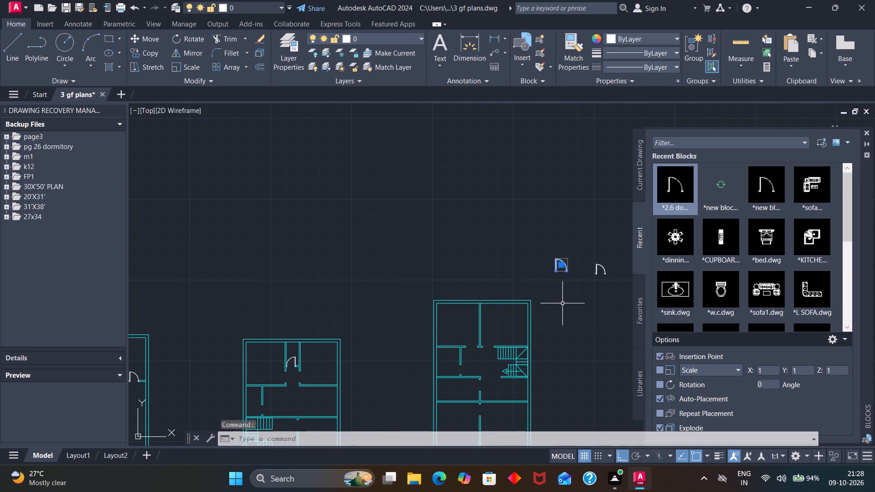
pyautogui.press('Return')
pyautogui.scroll(3, 551, 274)
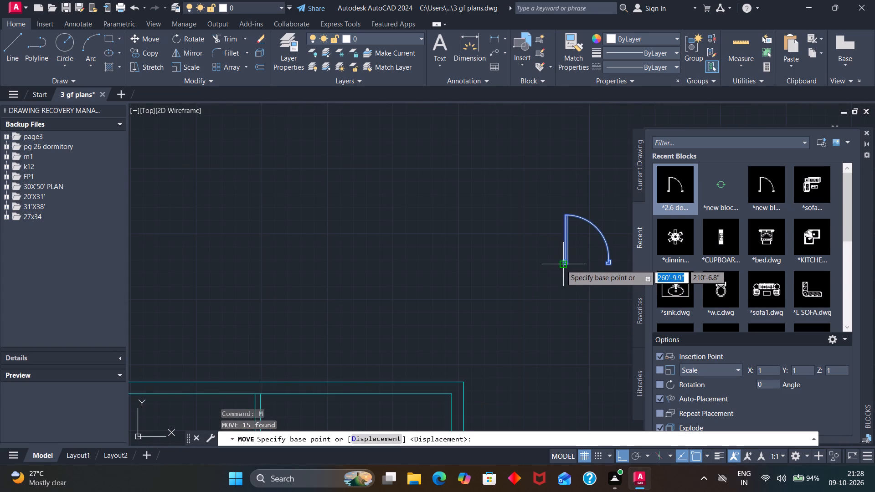
pyautogui.click(561, 265)
pyautogui.scroll(-3, 529, 307)
pyautogui.scroll(-3, 405, 390)
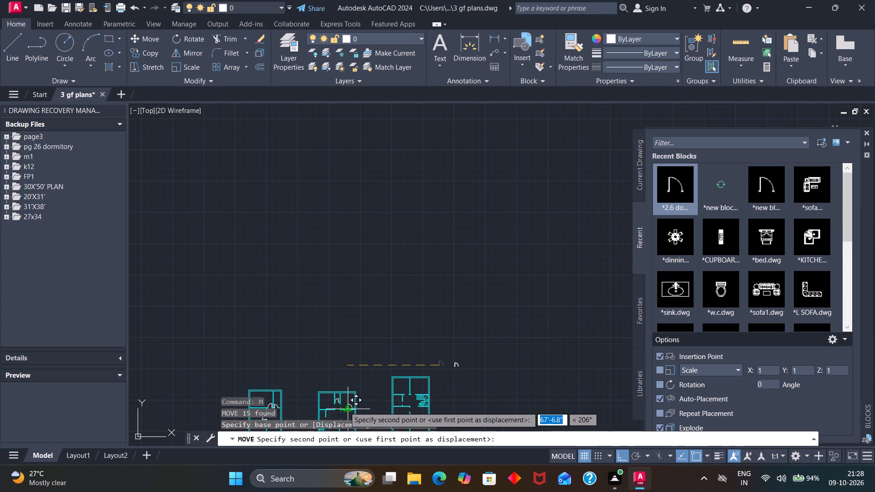
pyautogui.press('F8')
pyautogui.scroll(-2, 347, 404)
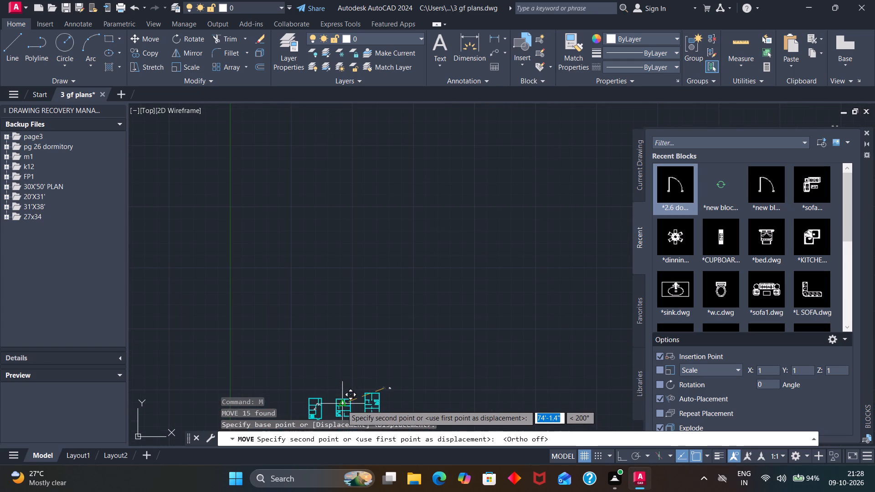
pyautogui.scroll(7, 340, 413)
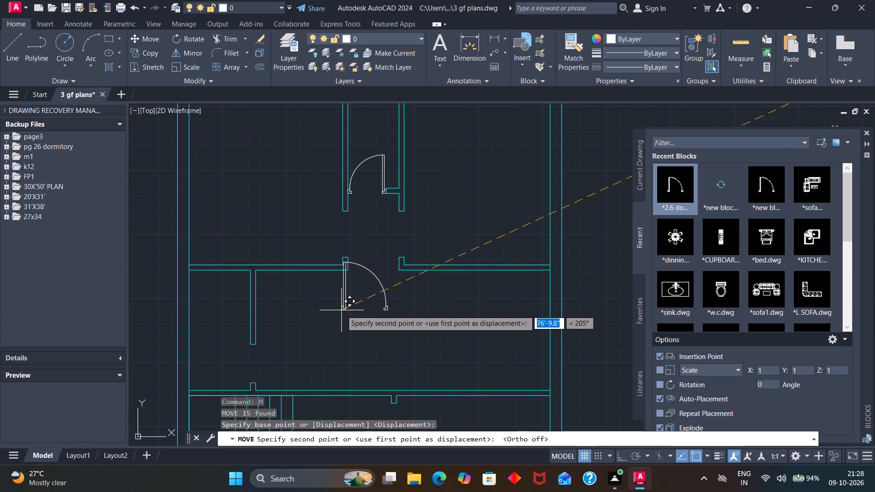
pyautogui.click(380, 346)
# Mirror the grouped door about a vertical line through its hinge jamb, keeping the original.
pyautogui.click(385, 338)
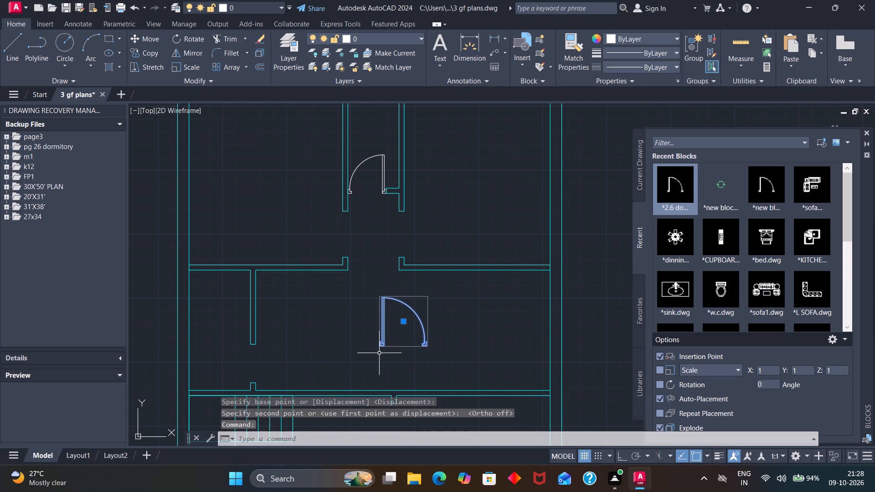
pyautogui.write('mi')
pyautogui.press('Return')
pyautogui.click(380, 349)
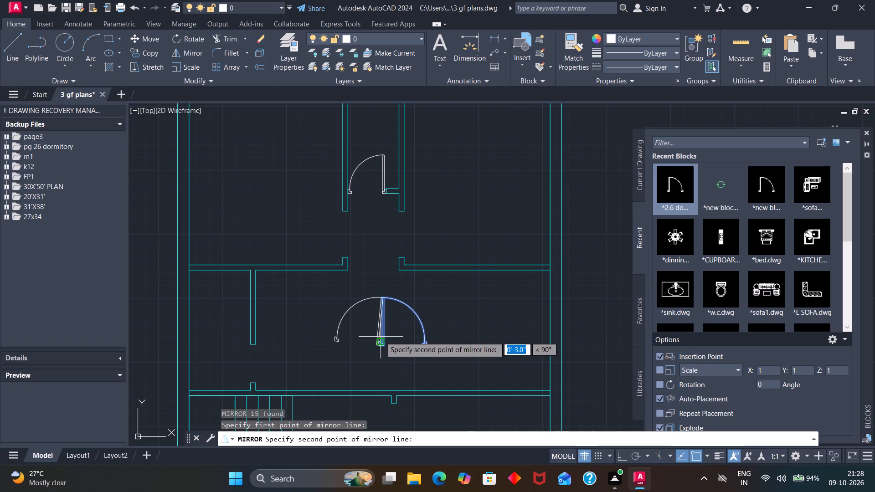
pyautogui.click(381, 342)
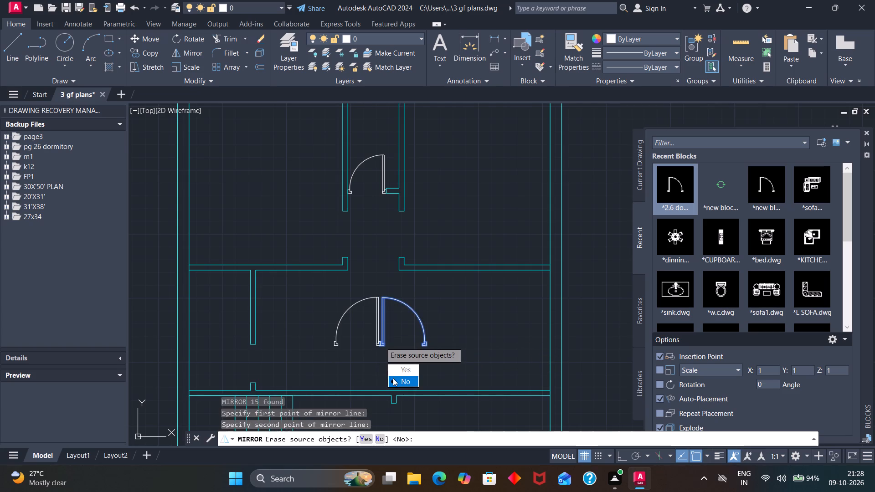
pyautogui.moveTo(393, 378); pyautogui.dragTo(381, 342)
# Move the original door a short distance up and away from its mirrored copy, within the second plan's middle room.
pyautogui.click(381, 342)
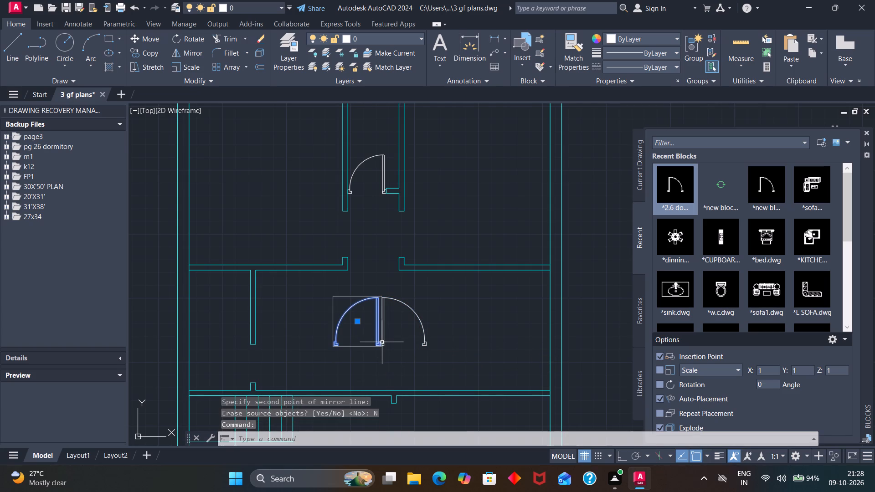
pyautogui.click(385, 343)
pyautogui.press('Escape')
pyautogui.click(385, 339)
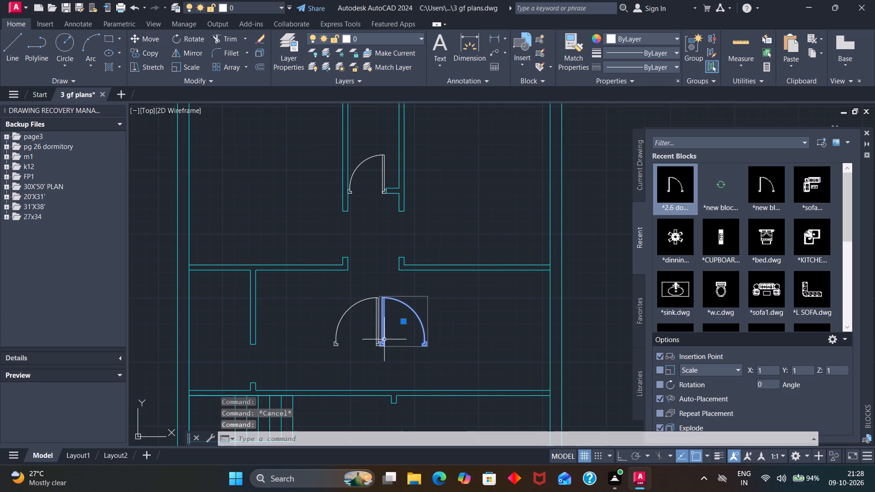
pyautogui.press('m')
pyautogui.press('Return')
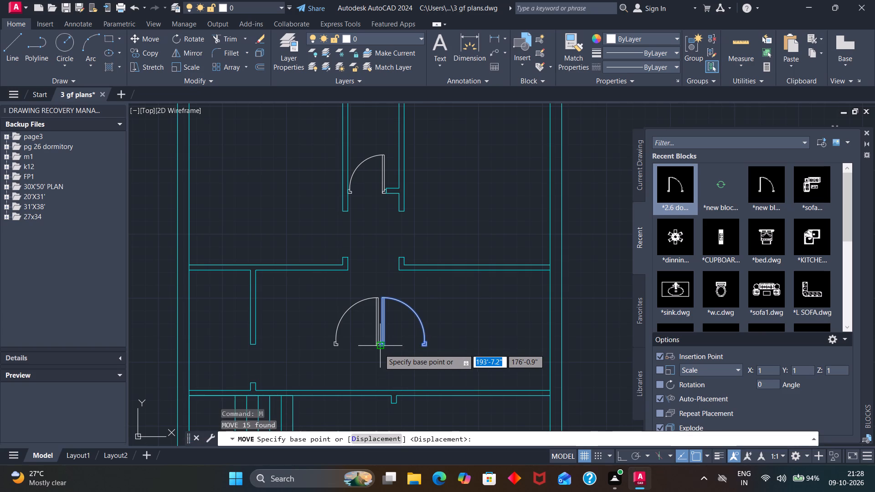
pyautogui.scroll(5, 379, 348)
pyautogui.click(379, 322)
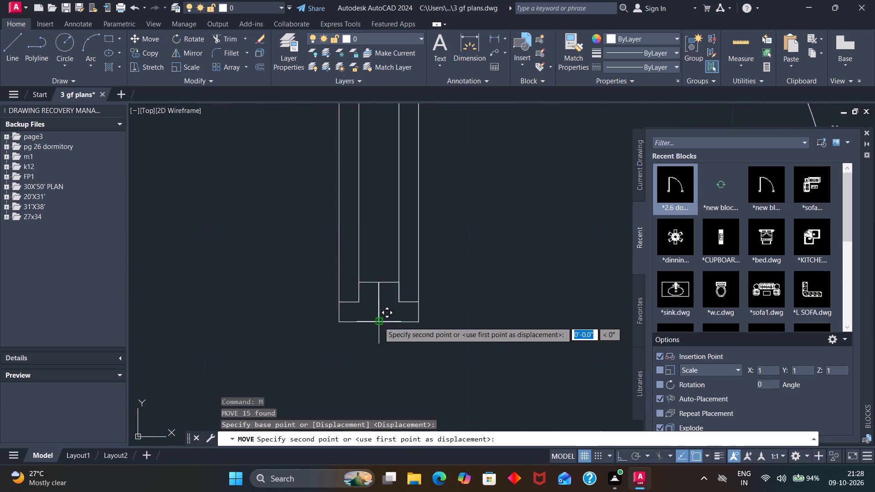
pyautogui.scroll(-4, 380, 316)
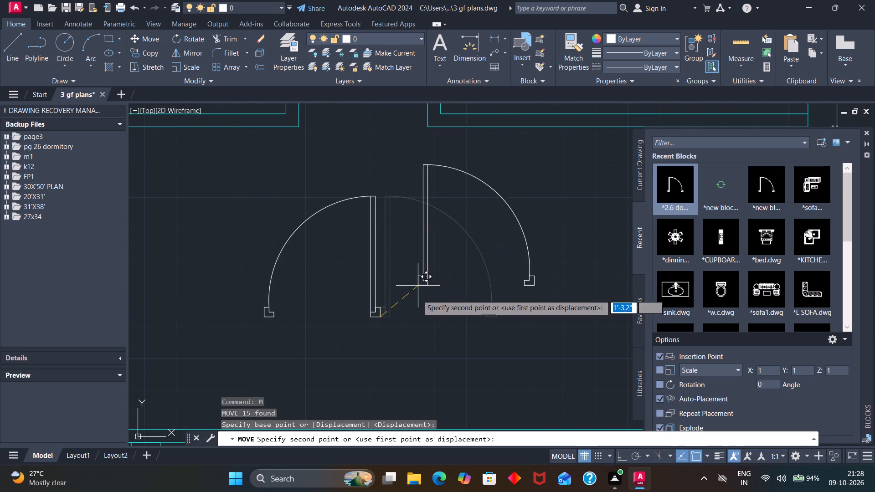
pyautogui.click(417, 295)
# Rotate the original door 90° counterclockwise about its hinge jamb's outer corner.
pyautogui.click(427, 283)
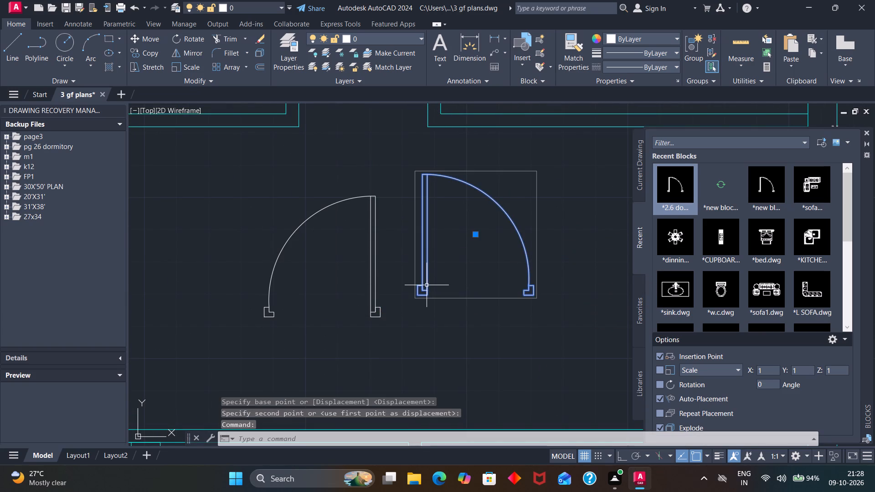
pyautogui.write('ro')
pyautogui.press('Return')
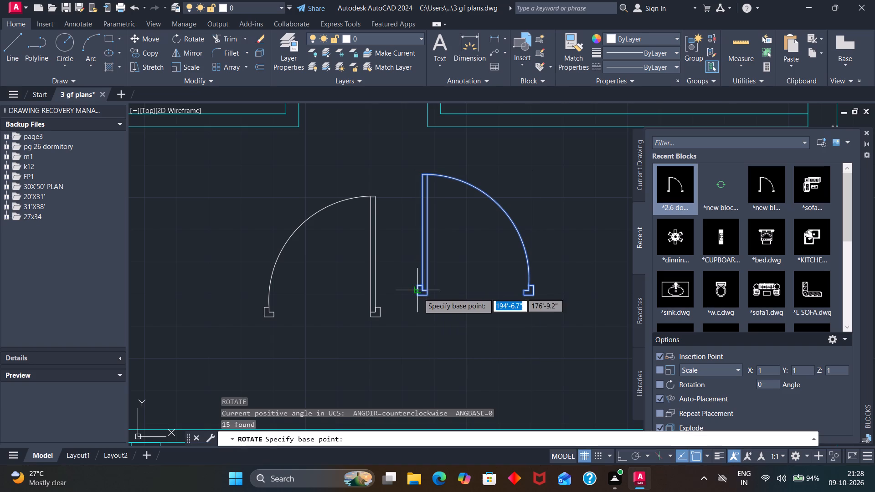
pyautogui.click(418, 296)
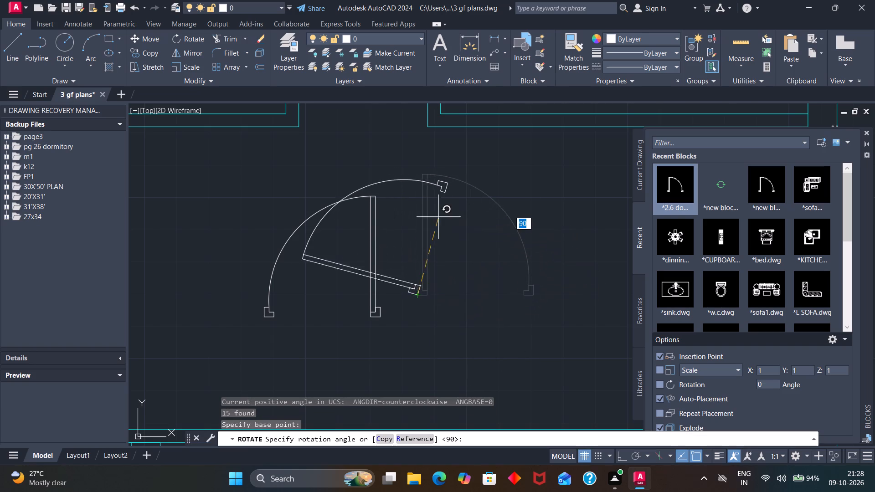
pyautogui.click(415, 215)
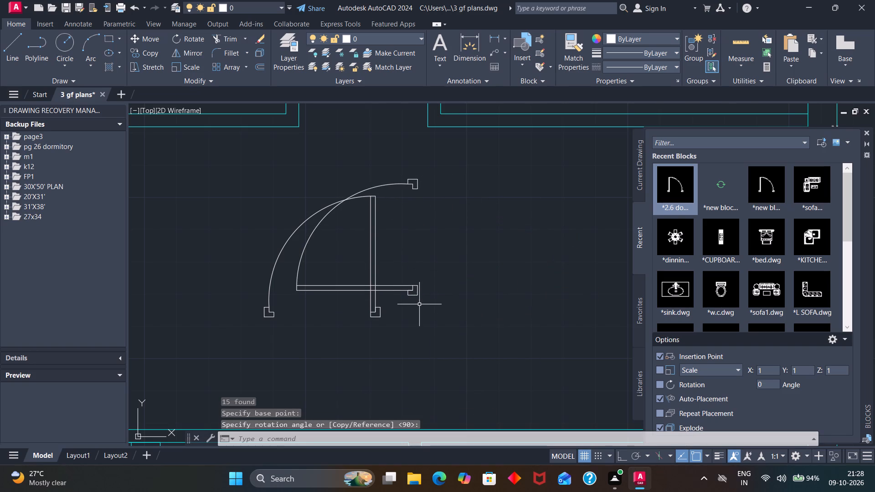
# Move the rotated door into the second plan's upper-left room opening, snapping its hinge jamb corner to the short wall stub.
pyautogui.press('m')
pyautogui.press('Return')
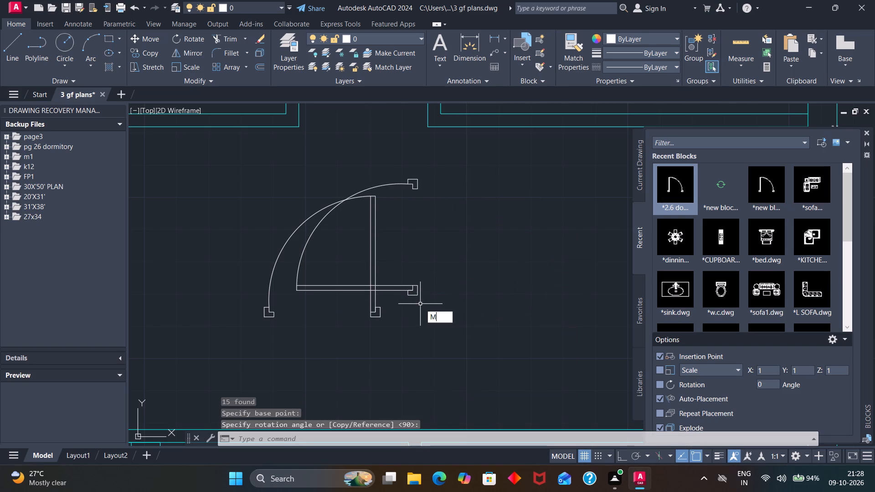
pyautogui.click(414, 293)
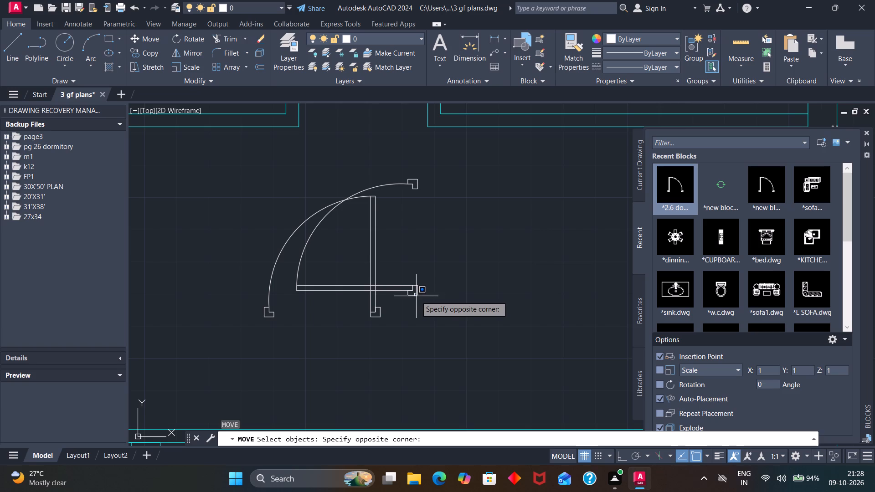
pyautogui.click(415, 293)
pyautogui.click(414, 295)
pyautogui.press('Return')
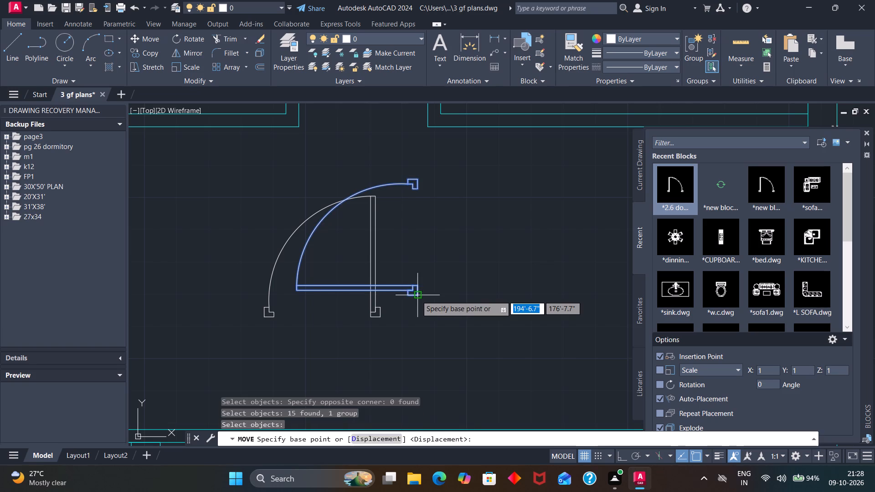
pyautogui.click(417, 296)
pyautogui.scroll(-4, 412, 280)
pyautogui.scroll(4, 391, 247)
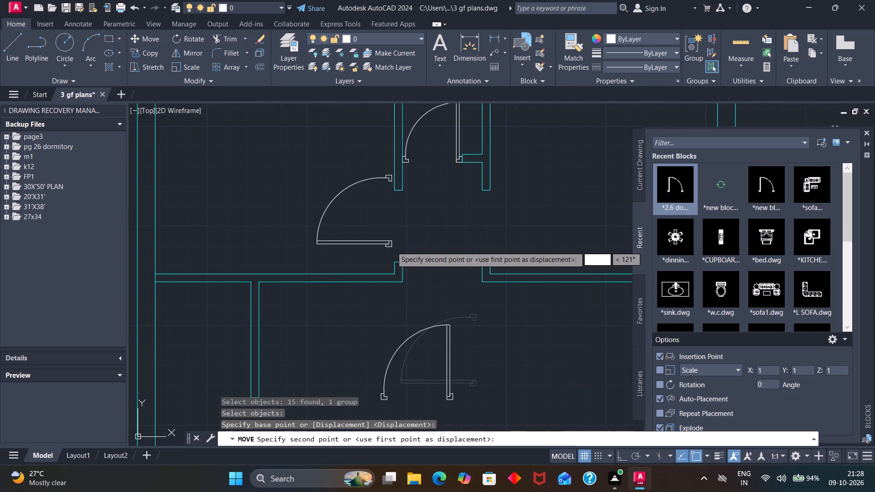
pyautogui.click(403, 265)
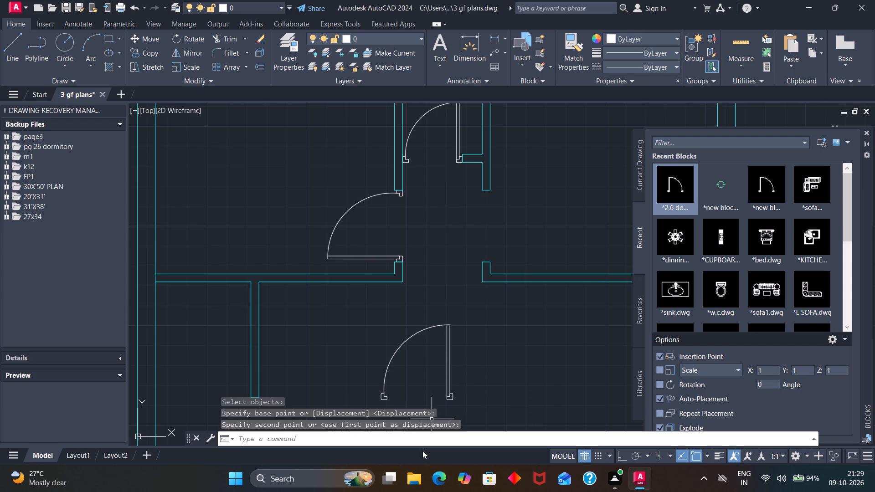
# Rotate the mirrored door 90° clockwise about its hinge jamb's outer corner.
pyautogui.click(452, 400)
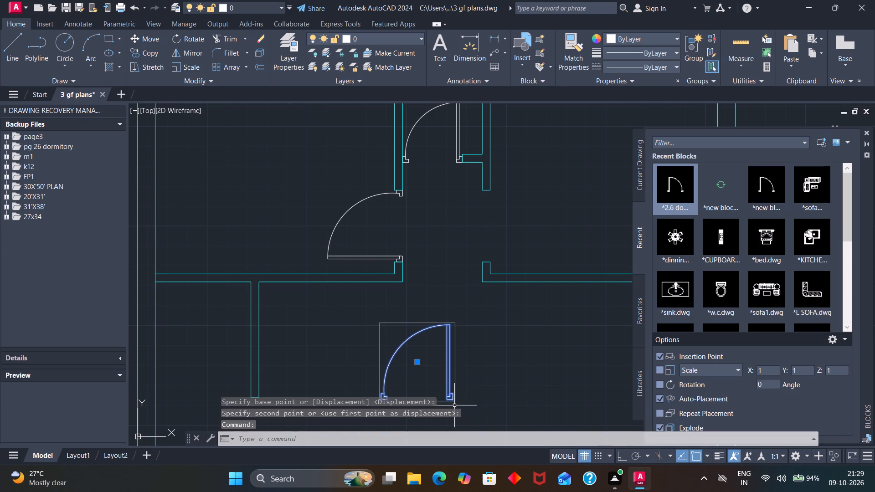
pyautogui.write('ro')
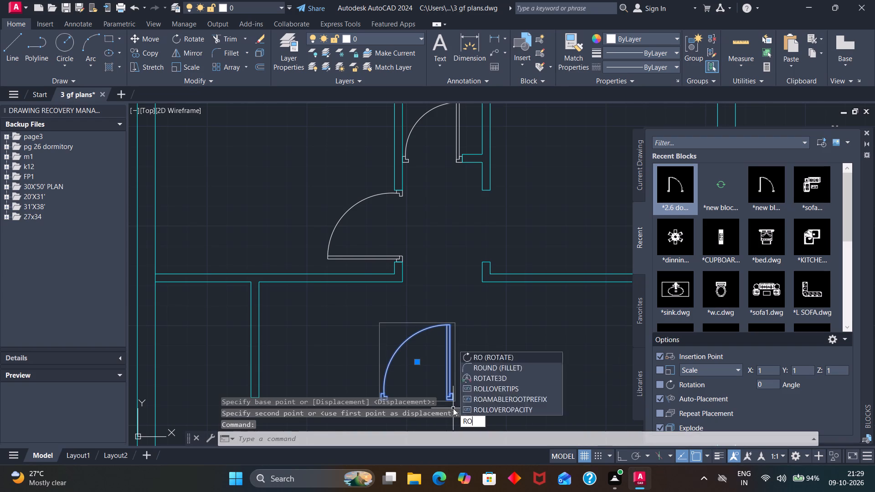
pyautogui.press('Return')
pyautogui.click(453, 403)
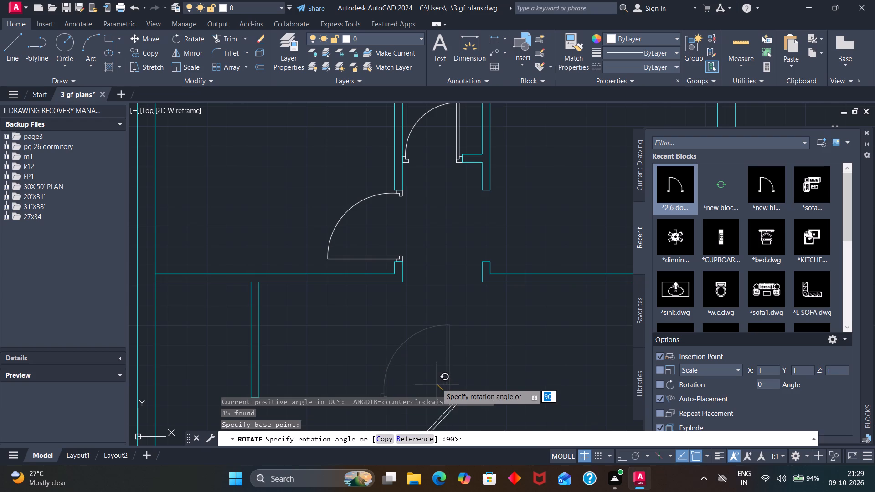
pyautogui.scroll(-2, 463, 414)
pyautogui.click(462, 421)
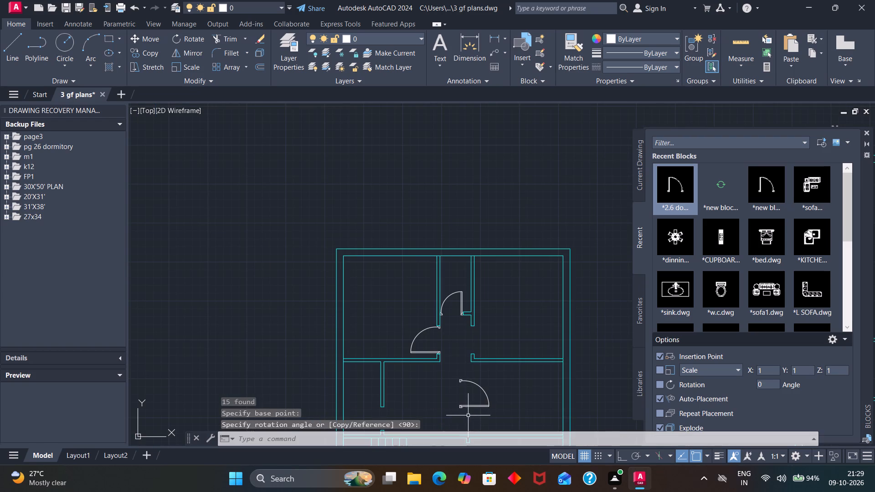
# Move the rotated mirrored door into the second plan's upper-right room opening, snapping its hinge jamb corner to the wall stub.
pyautogui.scroll(2, 468, 415)
pyautogui.click(444, 394)
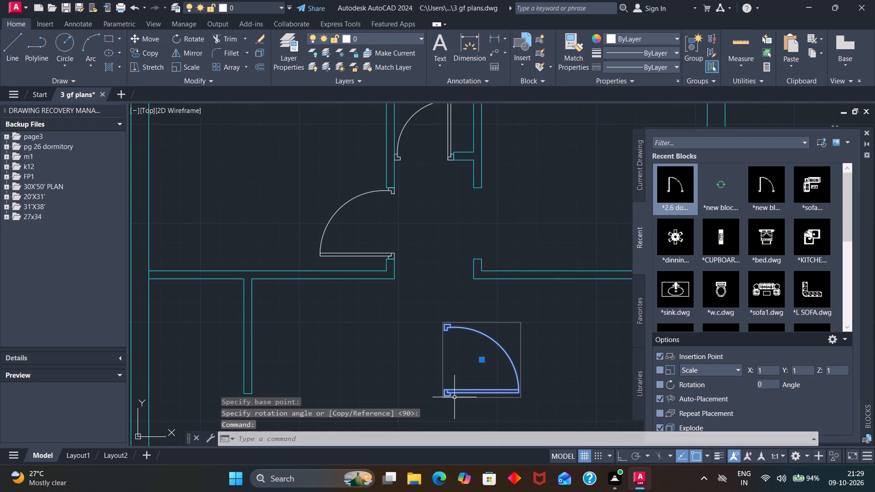
pyautogui.press('m')
pyautogui.press('Return')
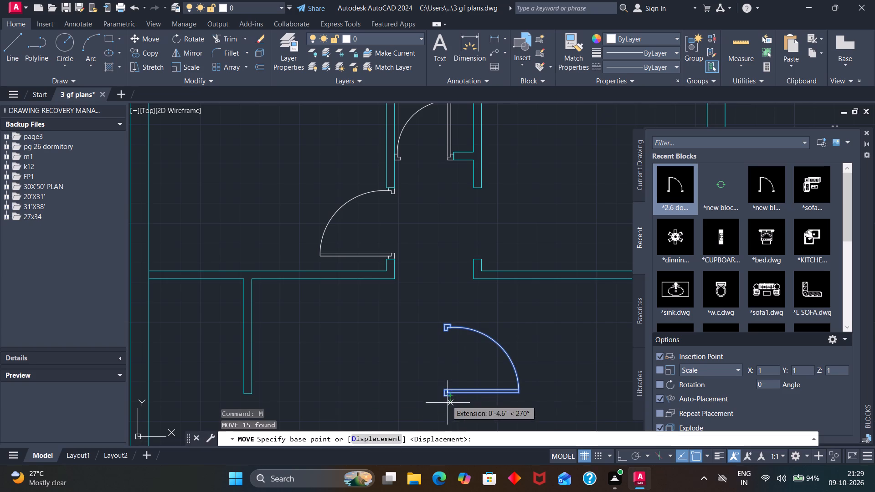
pyautogui.scroll(4, 444, 399)
pyautogui.click(442, 384)
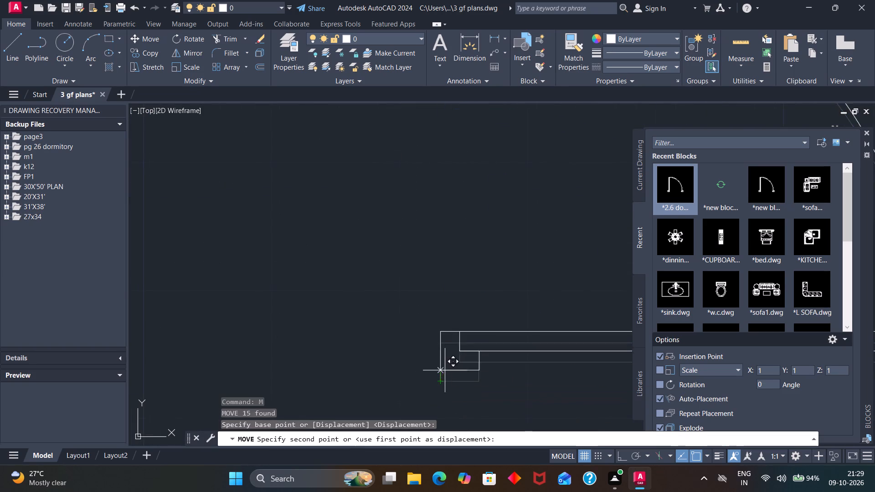
pyautogui.scroll(-3, 449, 357)
pyautogui.scroll(-3, 449, 307)
pyautogui.scroll(3, 457, 239)
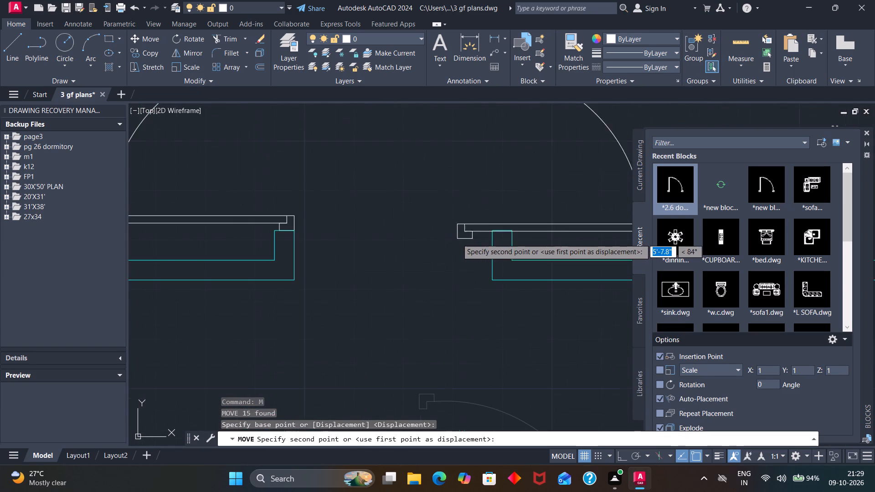
pyautogui.click(492, 233)
pyautogui.scroll(-3, 492, 233)
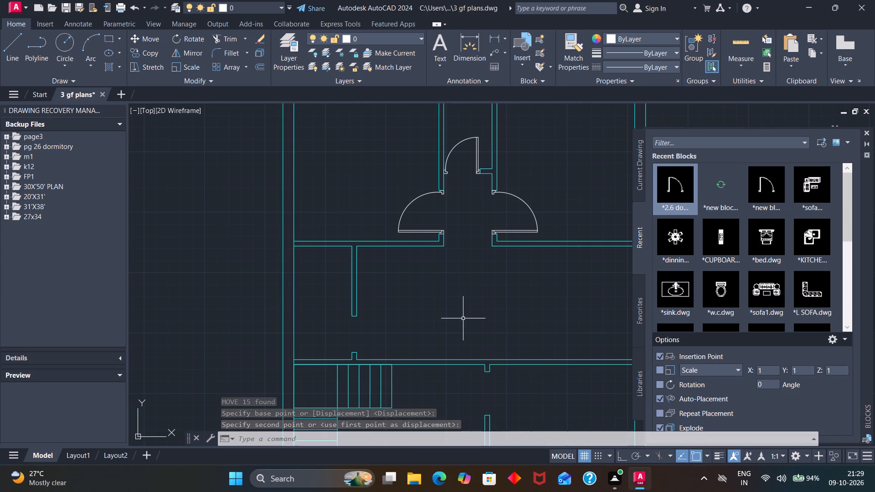
pyautogui.scroll(-2, 461, 315)
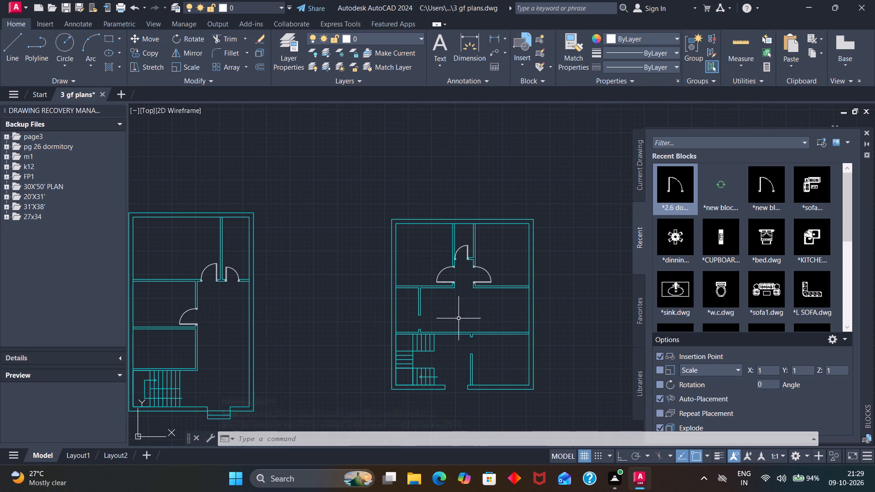
pyautogui.scroll(-3, 458, 318)
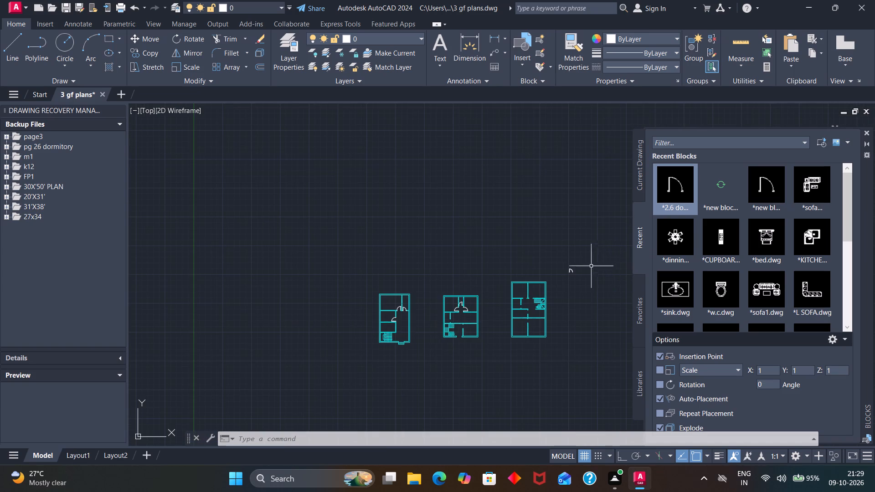
# Move the spare door beside the third plan into the second plan's middle area, near the small left room's opening.
pyautogui.click(572, 273)
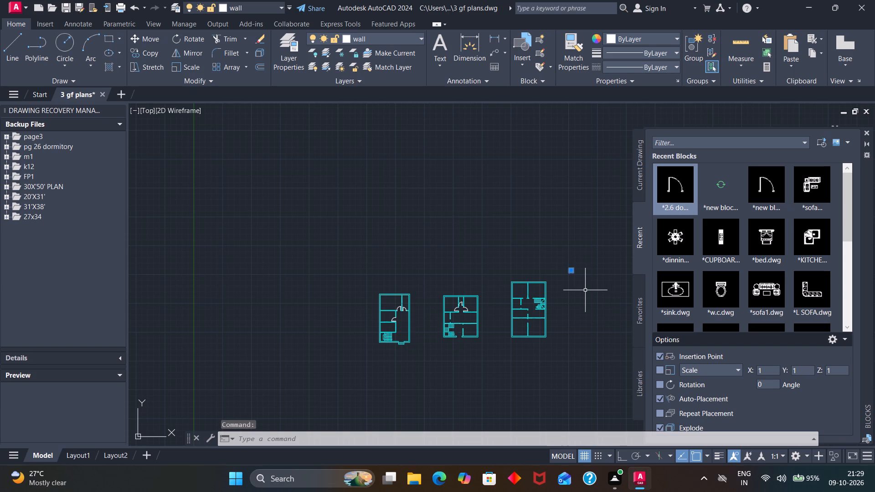
pyautogui.press('m')
pyautogui.press('Return')
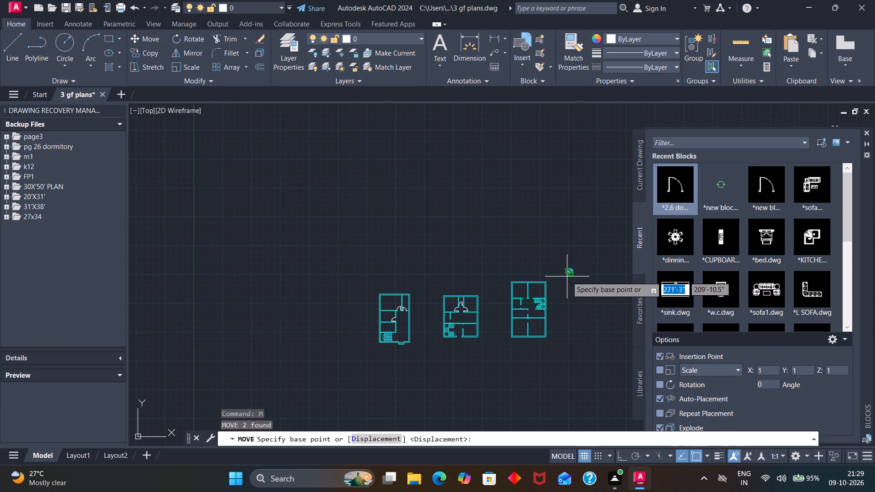
pyautogui.scroll(4, 567, 276)
pyautogui.click(568, 272)
pyautogui.scroll(-3, 461, 340)
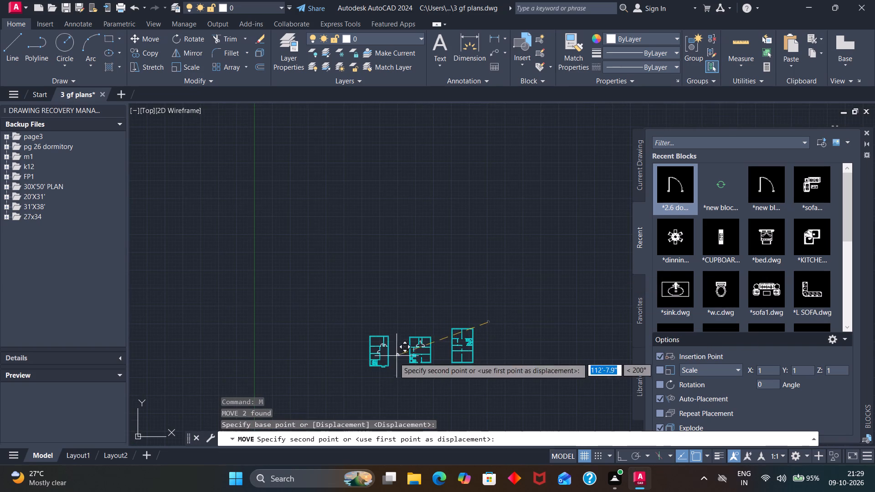
pyautogui.scroll(4, 425, 356)
pyautogui.scroll(3, 363, 339)
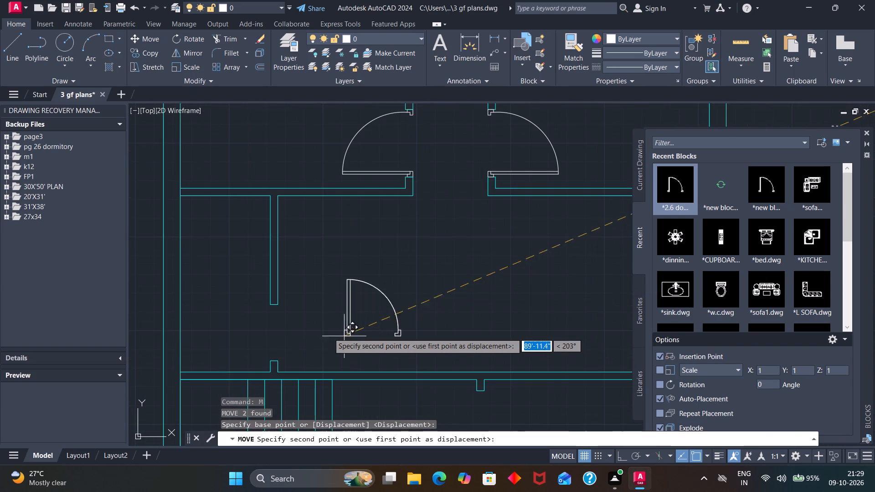
pyautogui.click(331, 329)
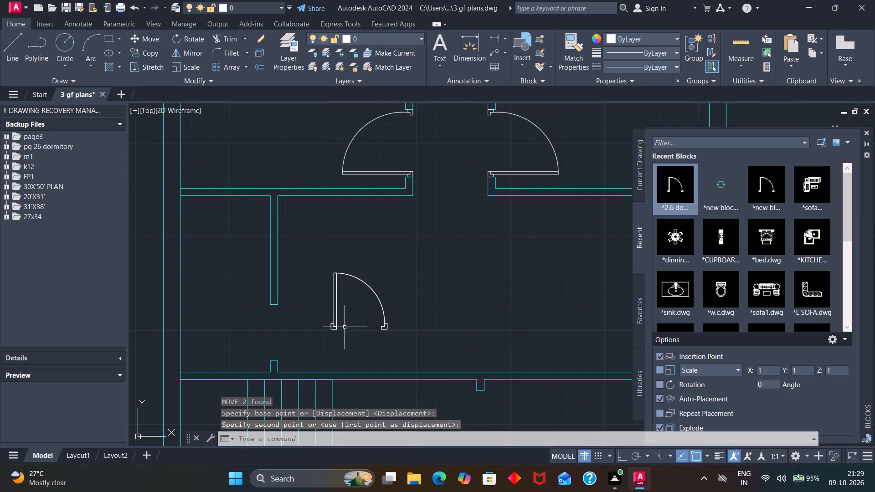
# Rotate the moved door 90° counterclockwise about its hinge jamb's outer corner.
pyautogui.write('ro')
pyautogui.press('Return')
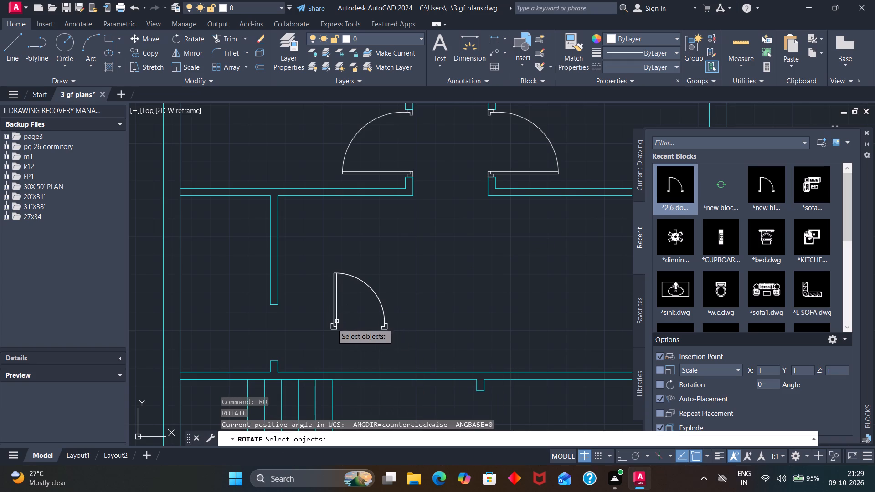
pyautogui.click(332, 323)
pyautogui.press('Return')
pyautogui.click(330, 333)
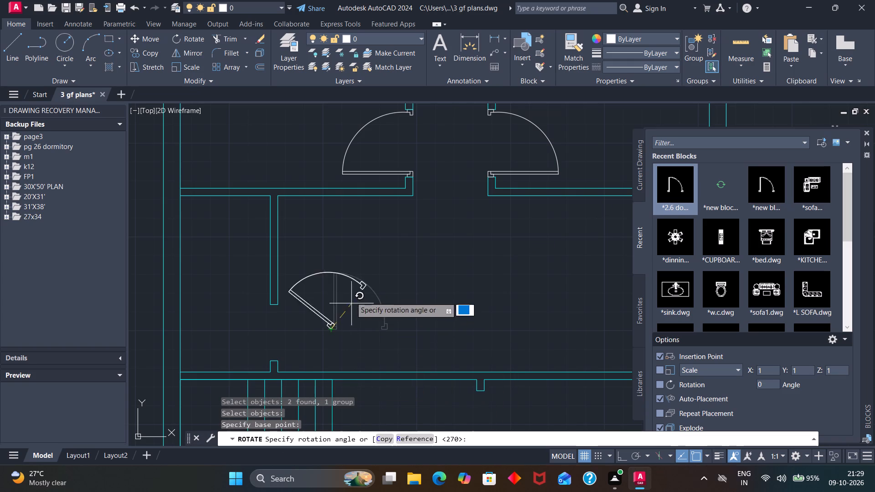
pyautogui.click(329, 305)
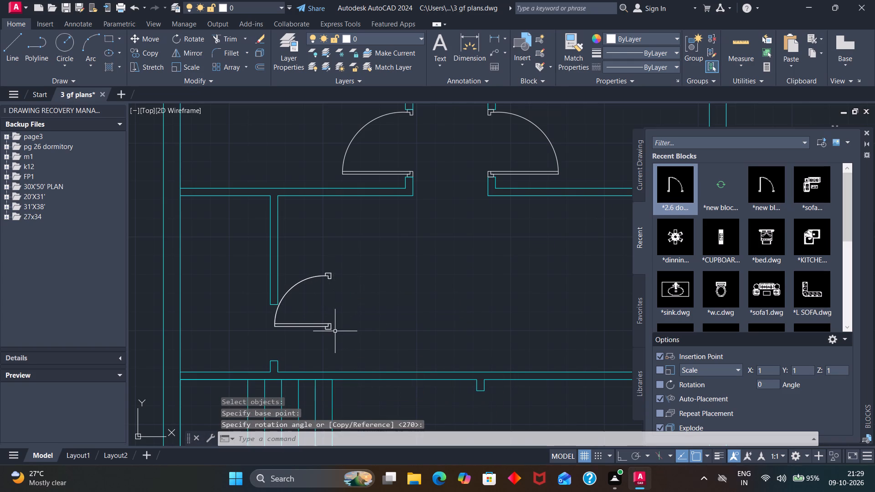
# Move the rotated door into the second plan's small left room opening, snapping its hinge jamb corner to the wall stub above the stairs.
pyautogui.press('m')
pyautogui.press('Return')
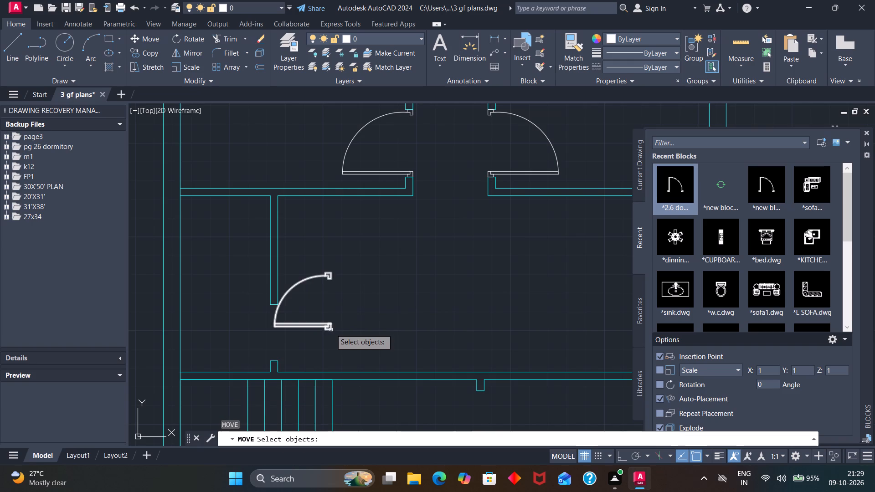
pyautogui.click(330, 328)
pyautogui.press('Return')
pyautogui.click(331, 331)
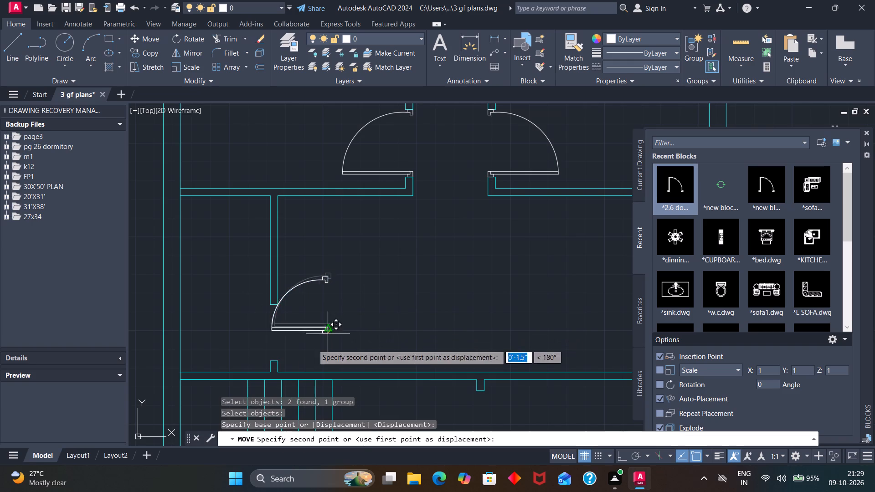
pyautogui.click(280, 359)
pyautogui.scroll(-2, 301, 341)
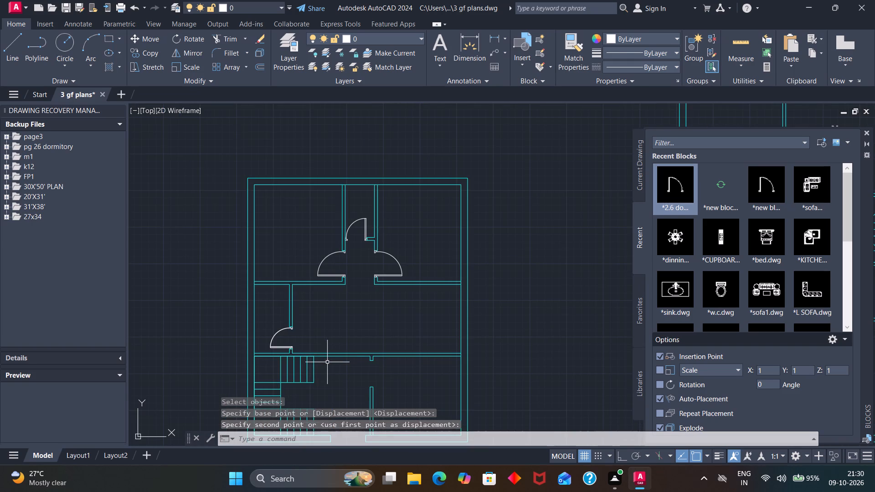
# Copy the second plan's upper-right room door into the lower-right room opening, snapping its hinge jamb corner to the partition wall's end.
pyautogui.click(382, 276)
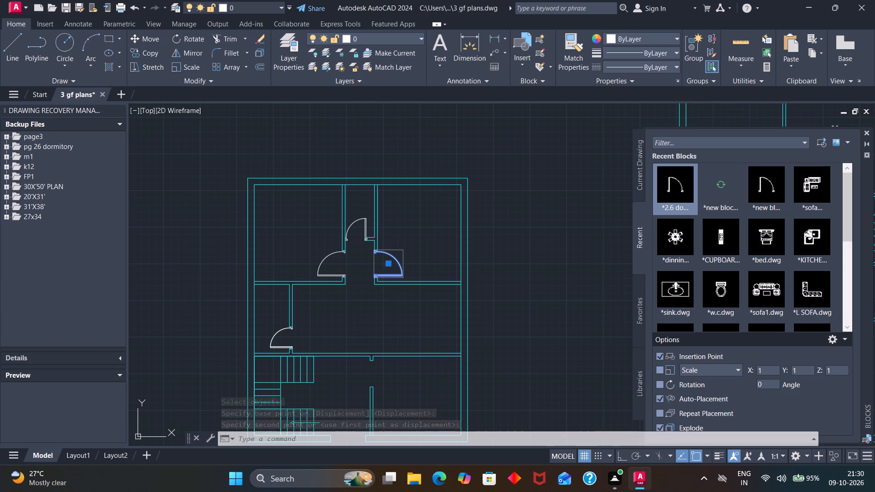
pyautogui.press('c')
pyautogui.press('o')
pyautogui.press('Return')
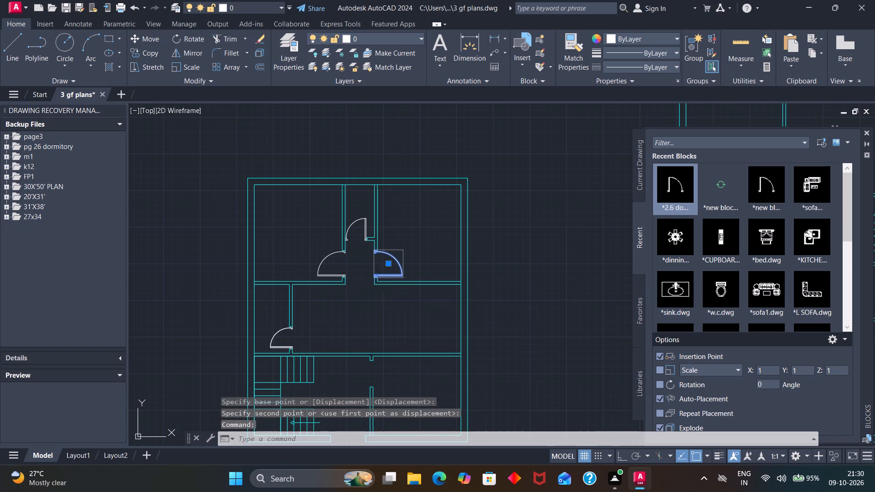
pyautogui.scroll(3, 371, 279)
pyautogui.click(376, 277)
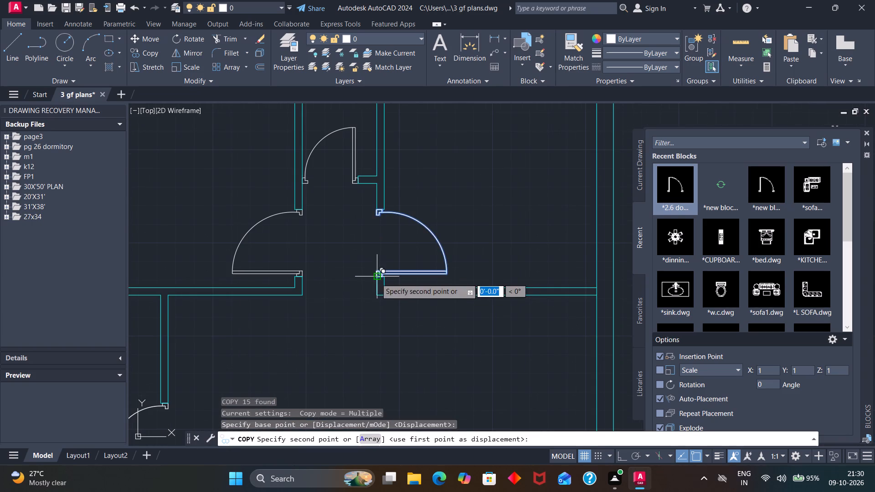
pyautogui.scroll(-4, 376, 290)
pyautogui.scroll(3, 370, 354)
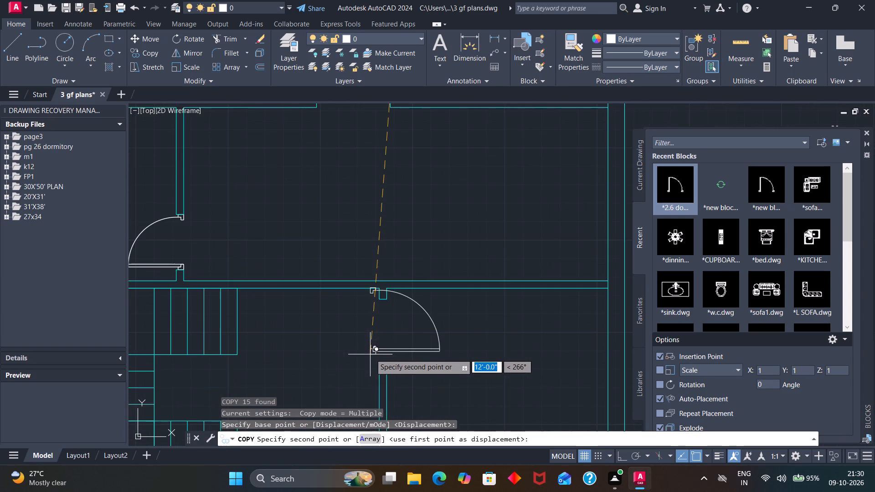
pyautogui.click(379, 363)
pyautogui.scroll(-4, 379, 363)
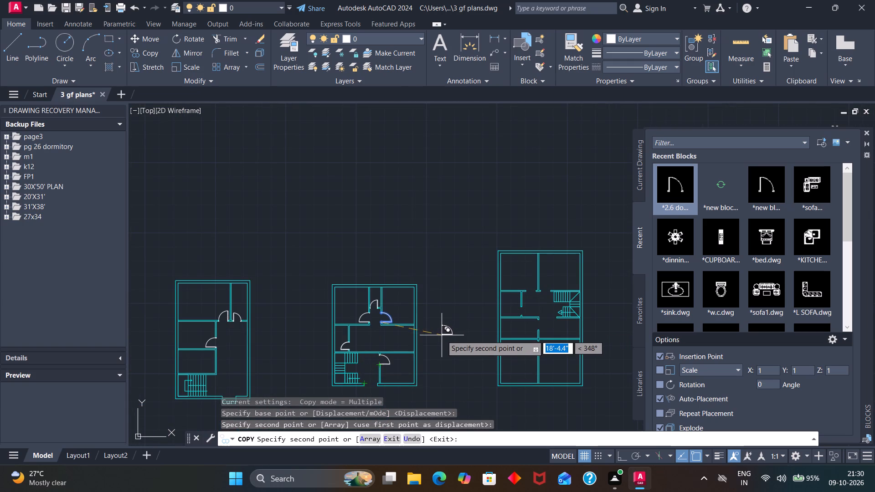
pyautogui.press('Escape')
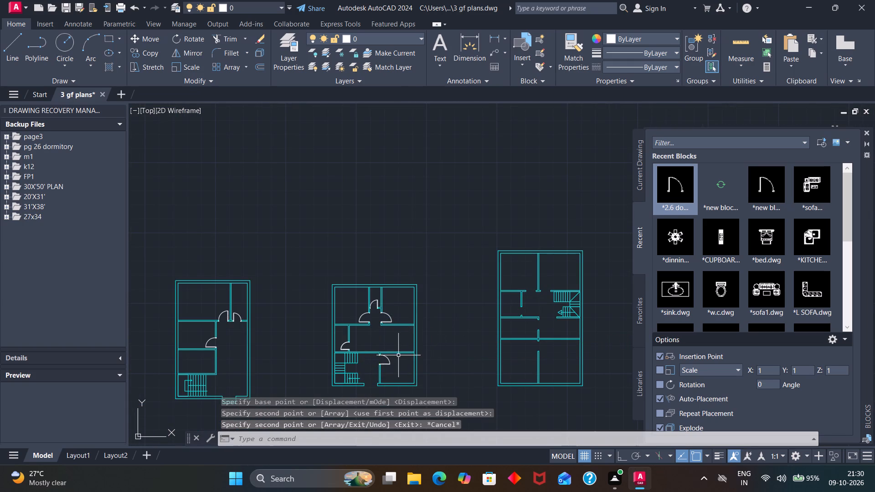
# Examine the three plans for openings that still need doors.
pyautogui.scroll(-1, 398, 355)
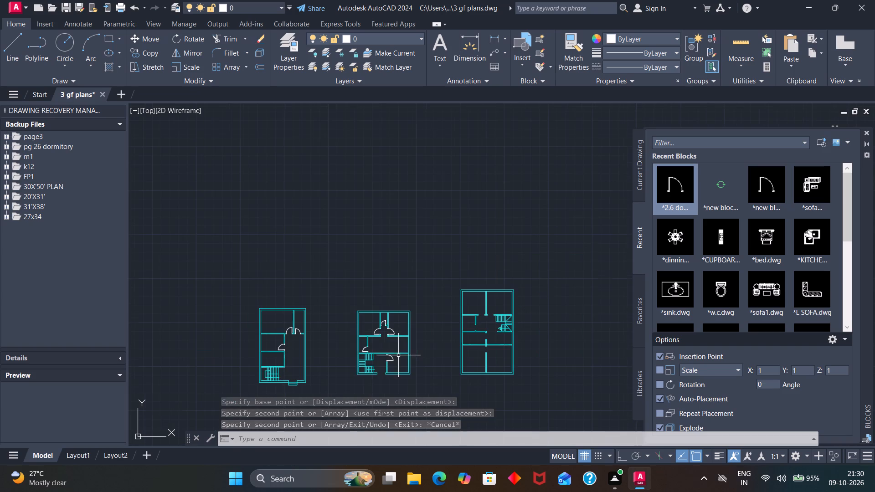
pyautogui.scroll(3, 298, 388)
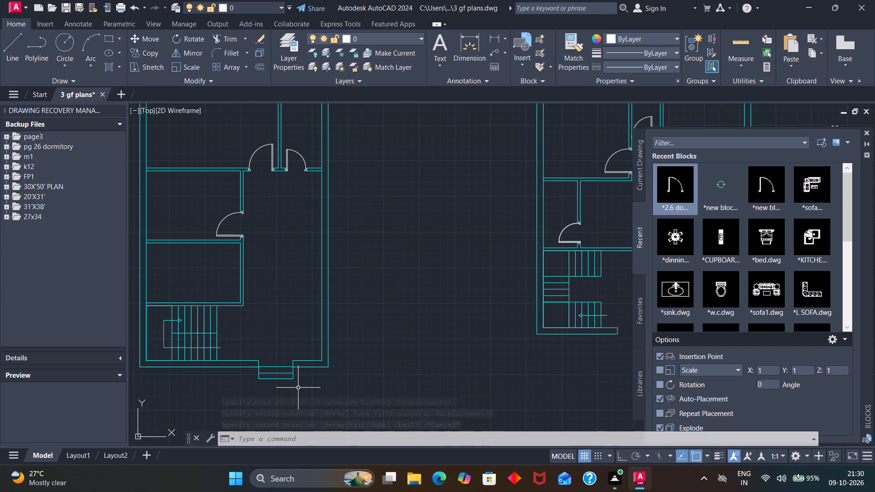
pyautogui.scroll(-1, 298, 388)
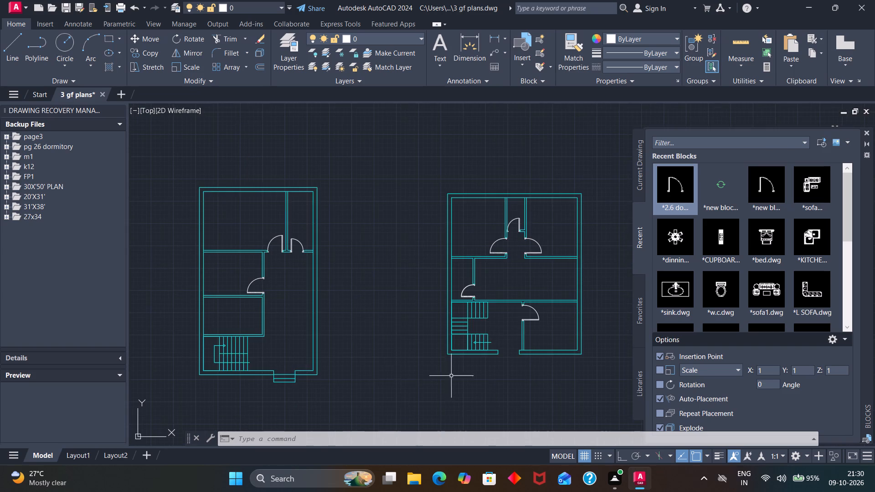
pyautogui.scroll(-1, 465, 370)
pyautogui.scroll(-2, 530, 350)
pyautogui.scroll(3, 604, 340)
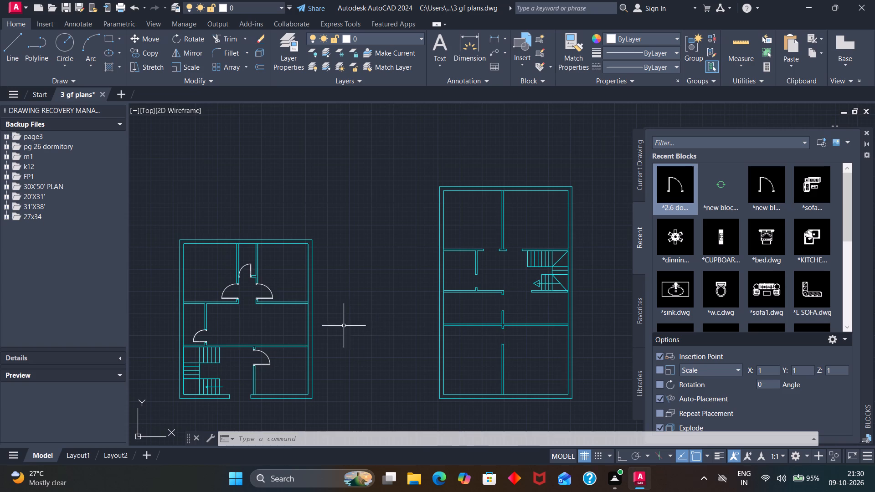
# Copy the first plan's upper-left room door into the third plan's upper-left room opening, snapping its hinge jamb corner to the wall stub.
pyautogui.scroll(-2, 323, 330)
pyautogui.scroll(3, 200, 314)
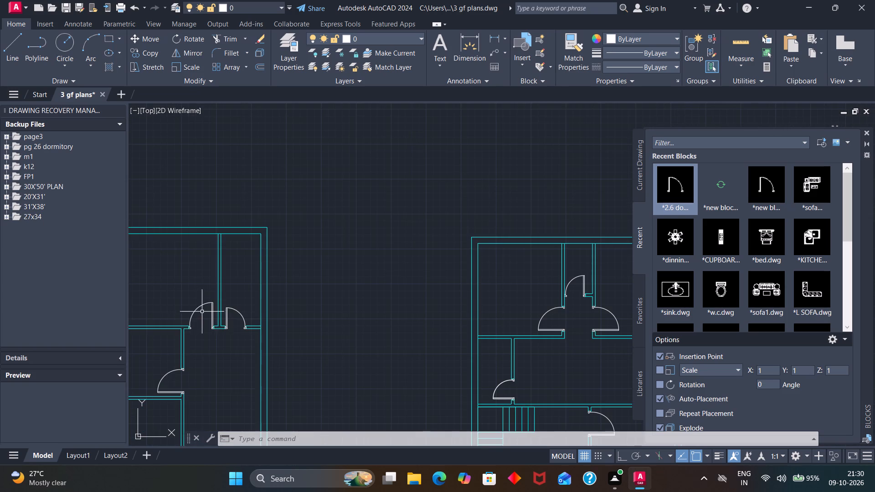
pyautogui.click(211, 315)
pyautogui.press('c')
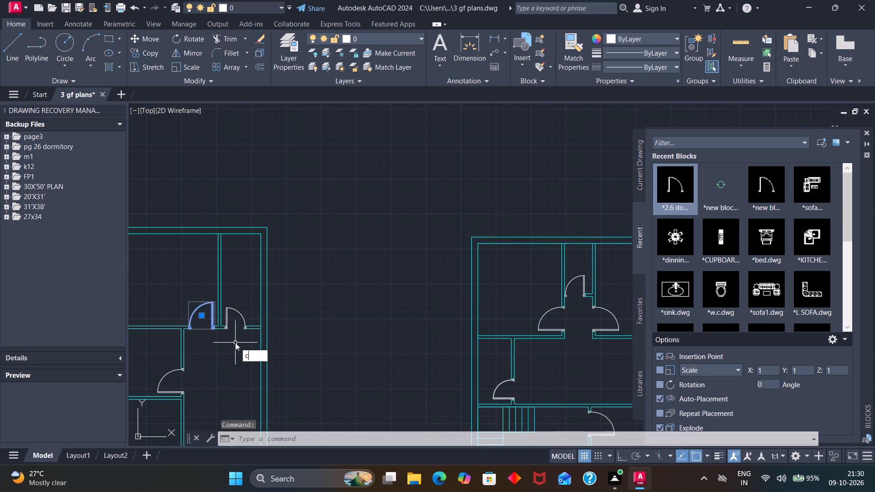
pyautogui.press('o')
pyautogui.press('Return')
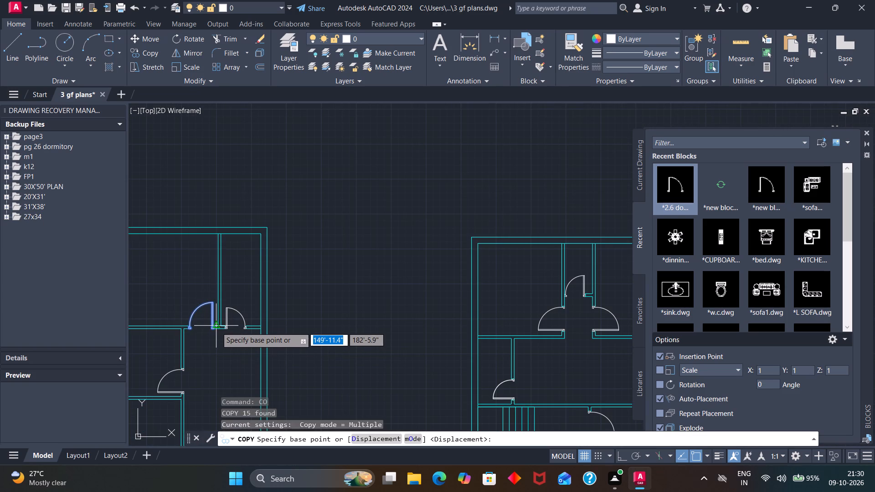
pyautogui.click(214, 328)
pyautogui.scroll(-3, 296, 324)
pyautogui.scroll(-2, 343, 329)
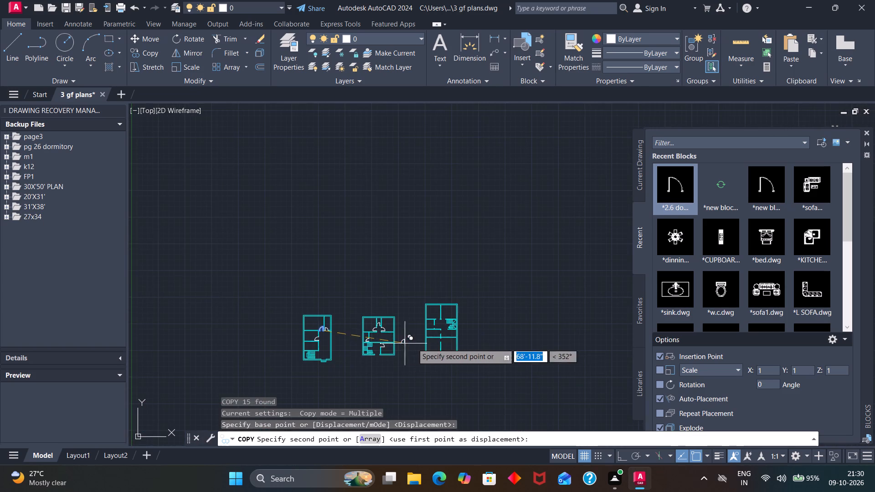
pyautogui.scroll(6, 436, 328)
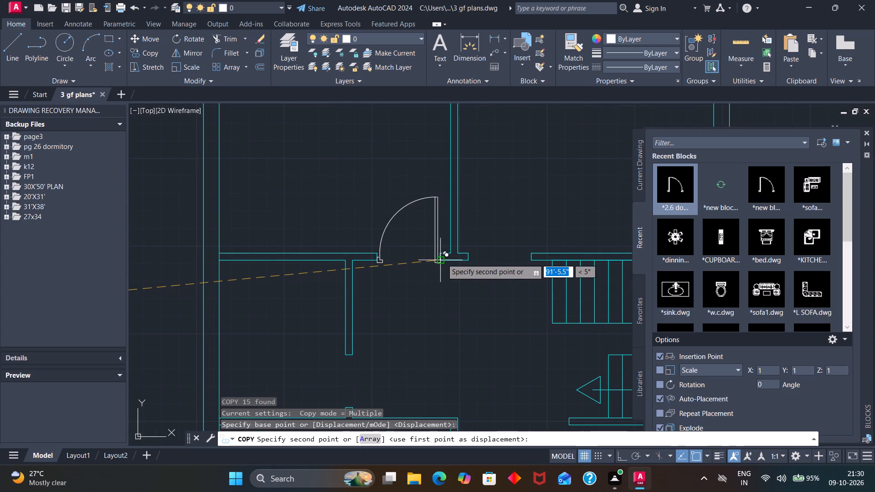
pyautogui.click(441, 259)
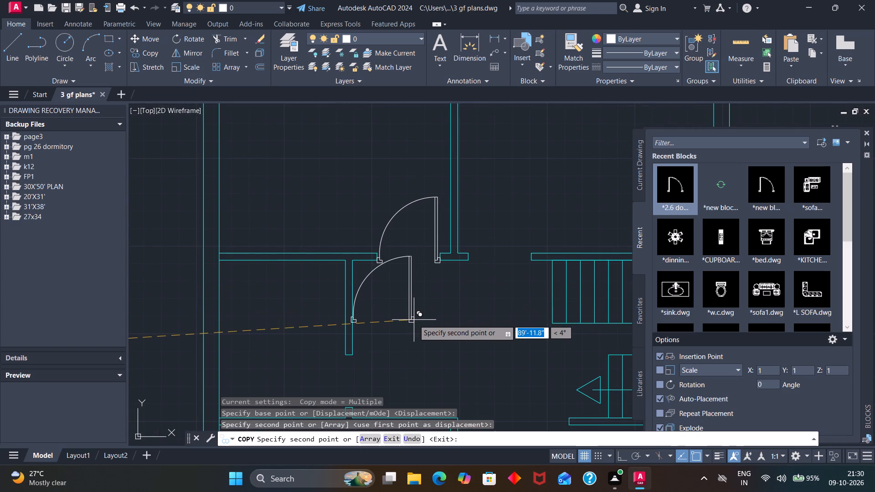
pyautogui.scroll(-3, 410, 323)
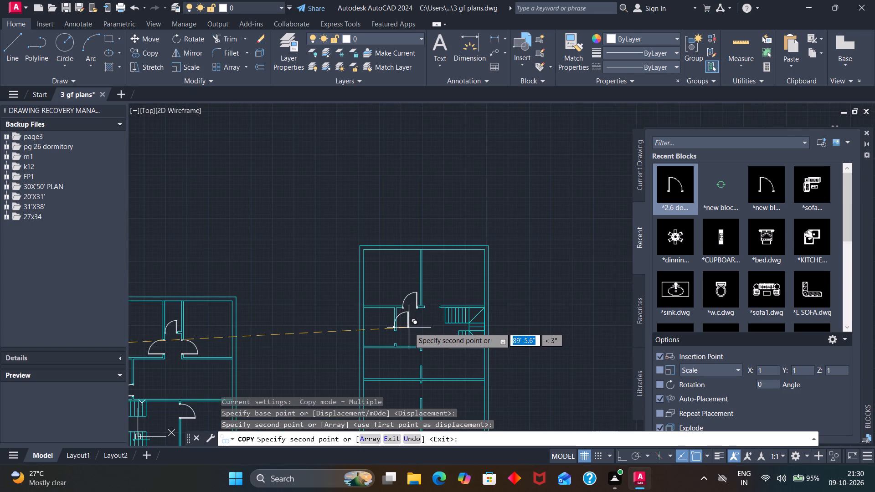
pyautogui.scroll(-2, 409, 328)
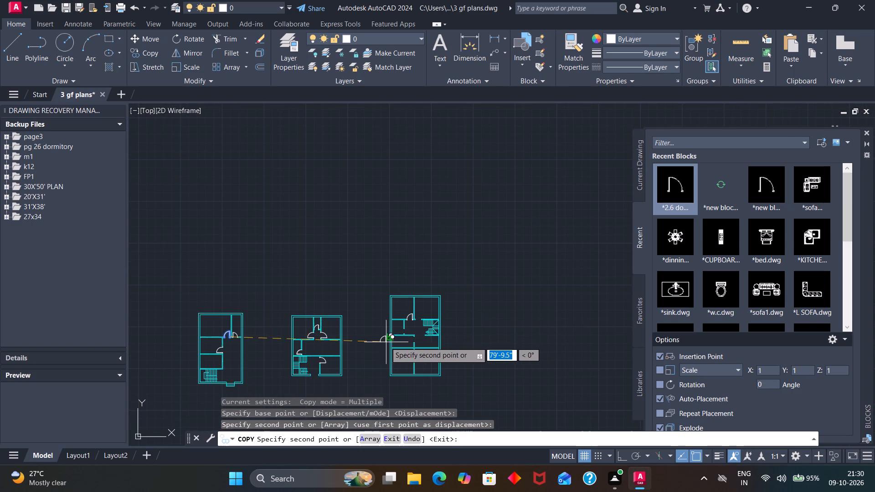
pyautogui.press('Escape')
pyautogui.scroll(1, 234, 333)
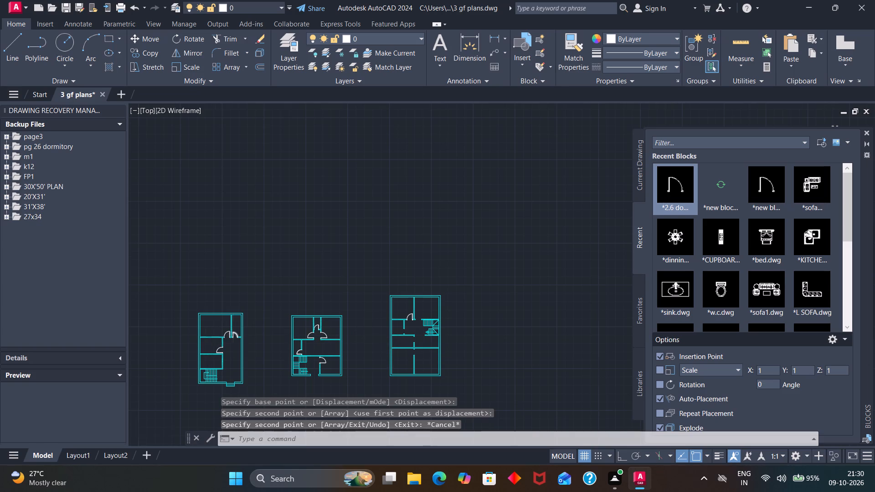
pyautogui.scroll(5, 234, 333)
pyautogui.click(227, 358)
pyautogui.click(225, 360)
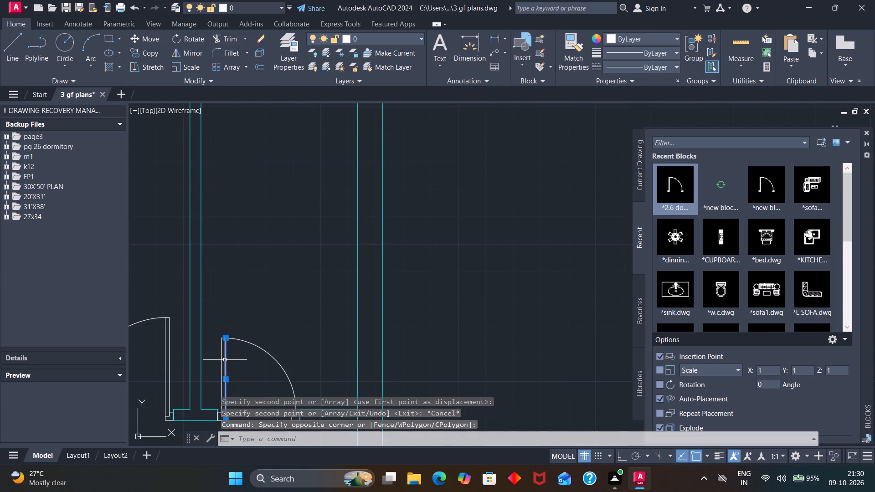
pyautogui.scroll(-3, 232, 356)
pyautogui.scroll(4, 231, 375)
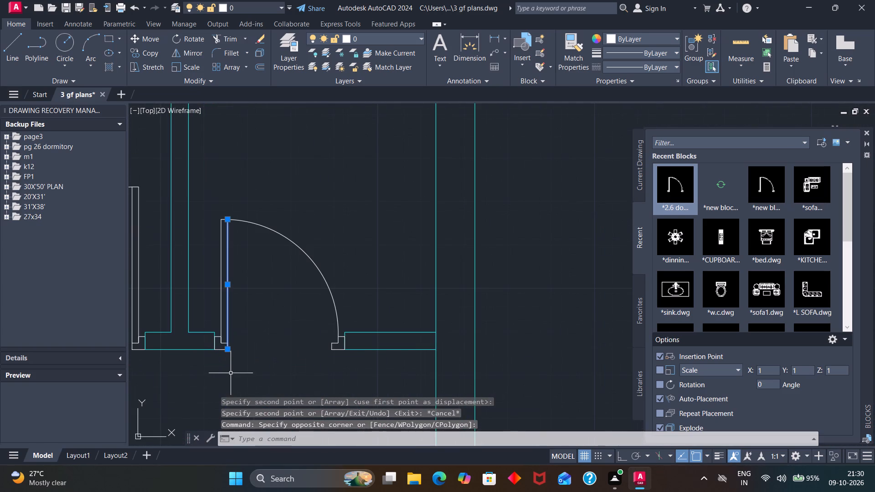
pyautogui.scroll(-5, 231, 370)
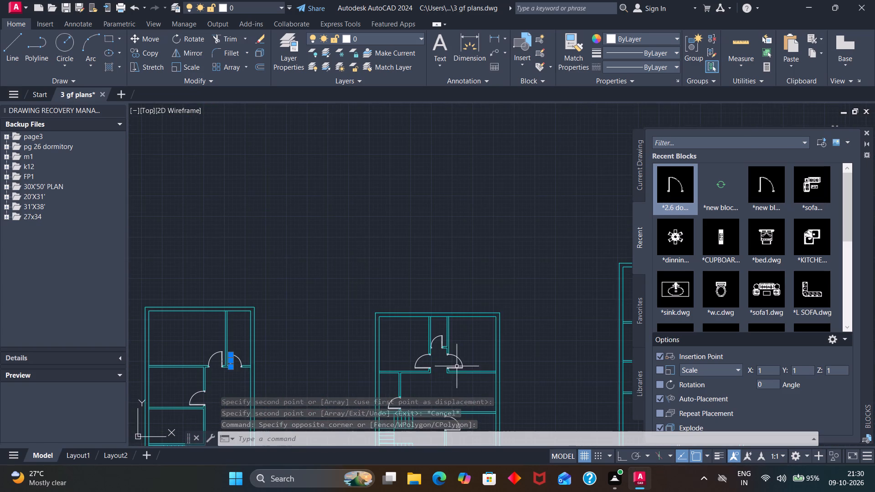
# Mirror the third plan's upper-left room door across a vertical line along its hinge jamb's outer edge, keeping the original.
pyautogui.scroll(-3, 491, 360)
pyautogui.scroll(4, 554, 359)
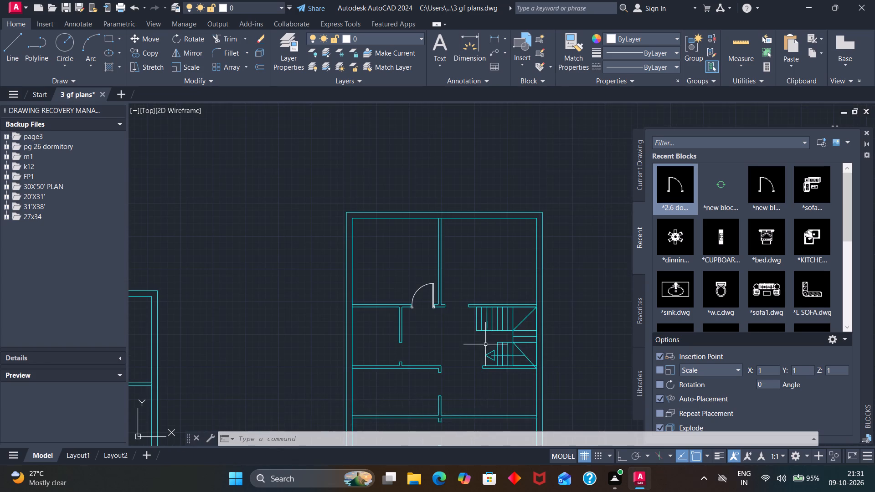
pyautogui.scroll(2, 466, 340)
pyautogui.click(380, 259)
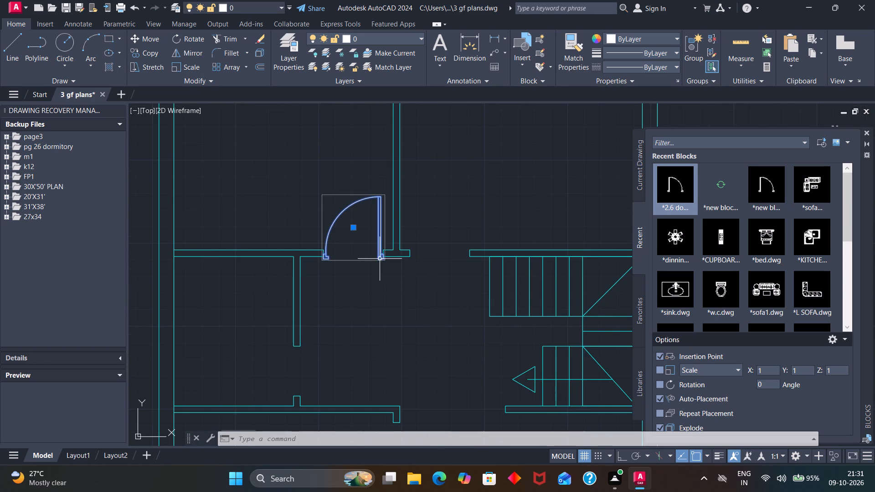
pyautogui.press('m')
pyautogui.press('i')
pyautogui.press('Return')
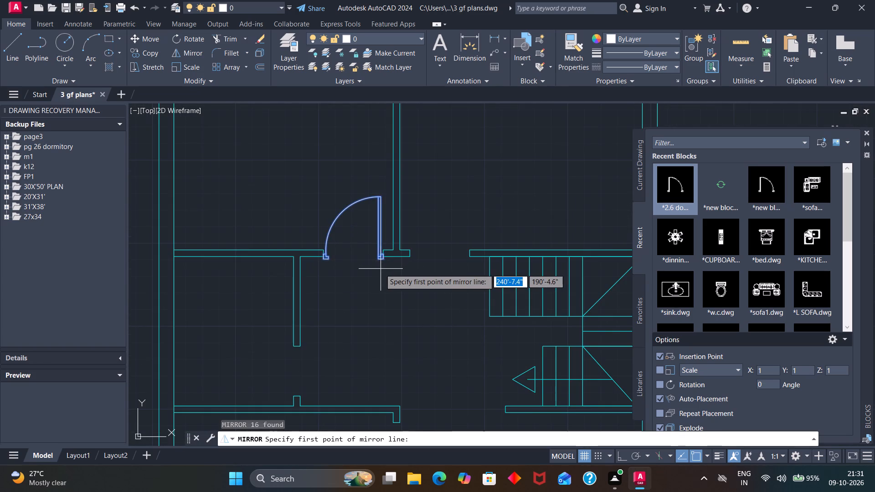
pyautogui.scroll(2, 380, 269)
pyautogui.click(386, 244)
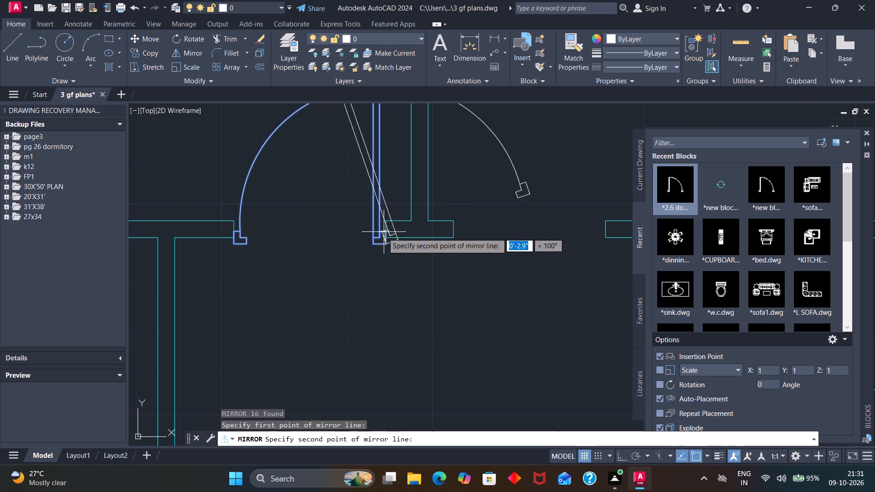
pyautogui.click(386, 233)
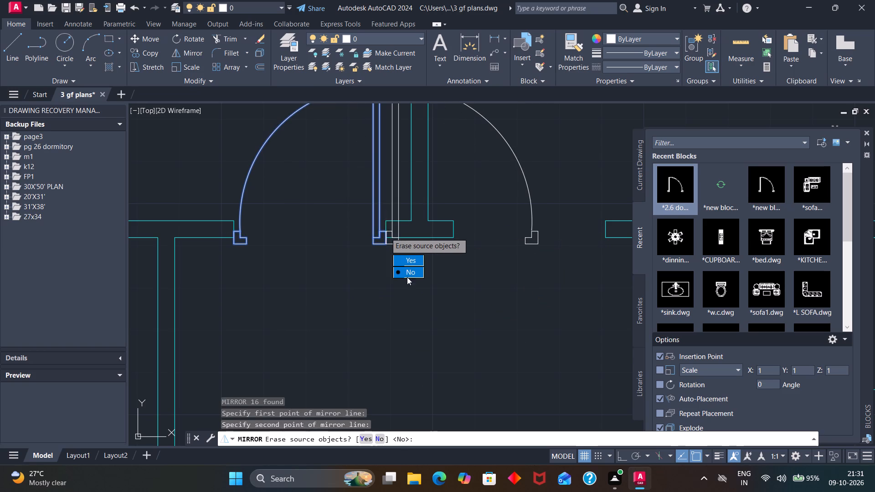
pyautogui.moveTo(407, 277); pyautogui.dragTo(386, 233)
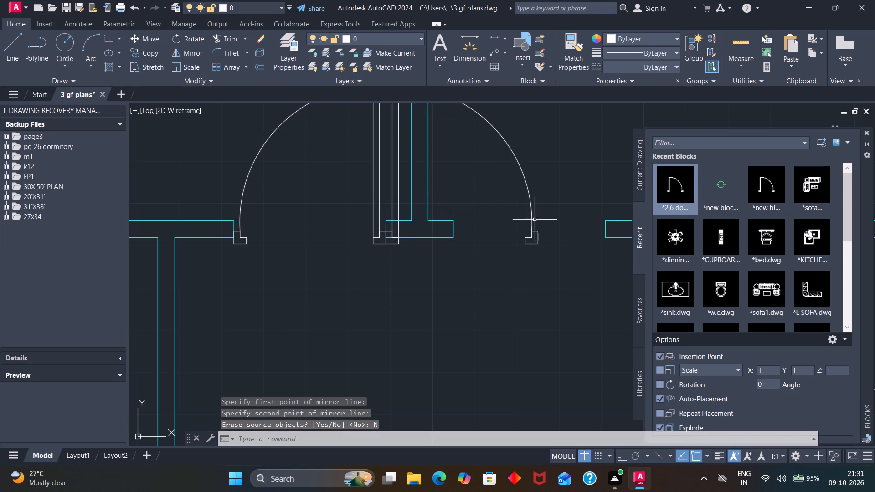
# Move the mirrored door into the third plan's upper-right room opening, snapping its latch-side jamb corner to the wall end above the stairs.
pyautogui.click(535, 234)
pyautogui.click(530, 236)
pyautogui.press('m')
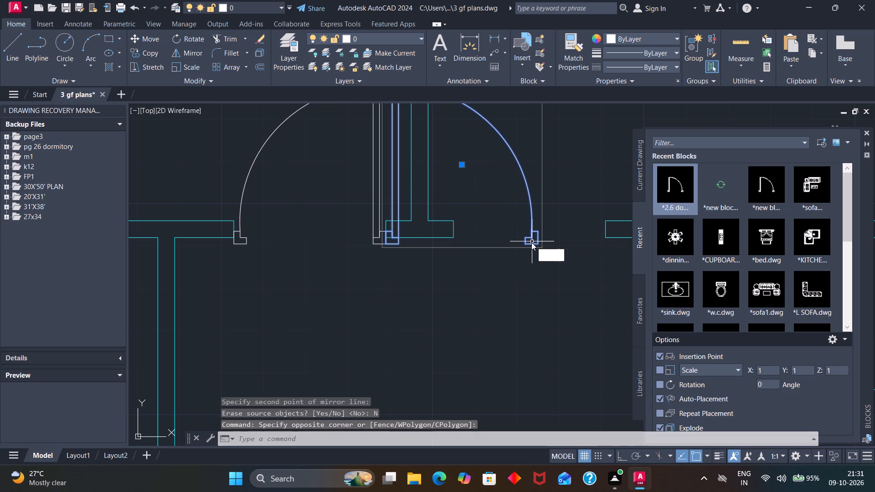
pyautogui.press('Return')
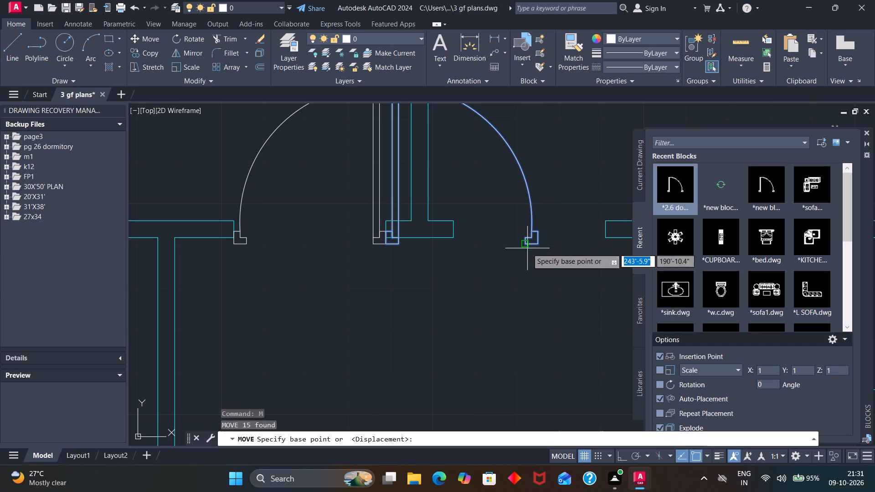
pyautogui.click(540, 243)
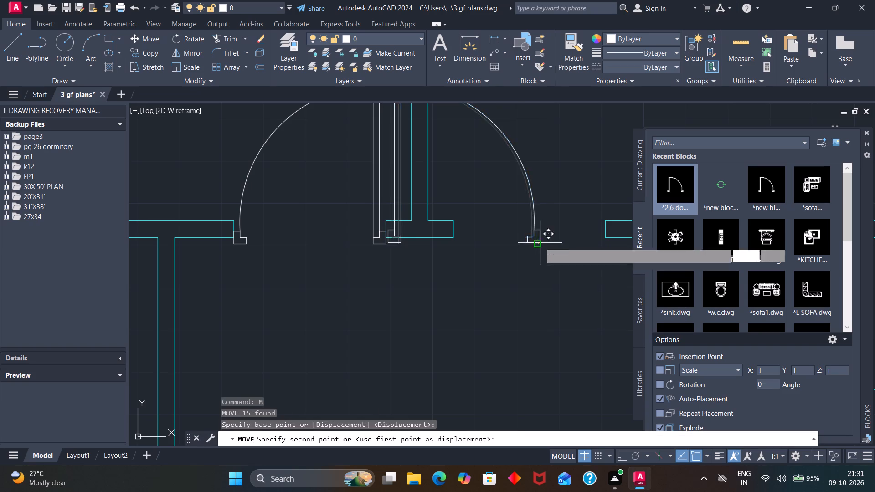
pyautogui.click(606, 240)
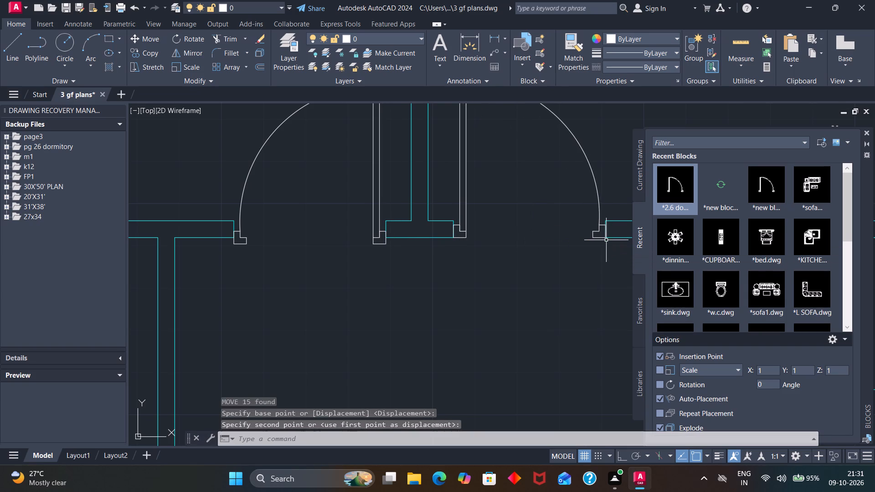
# Copy the second plan's small left room door into the third plan's small left room opening, snapping its hinge jamb corner to the wall stub.
pyautogui.scroll(-3, 606, 240)
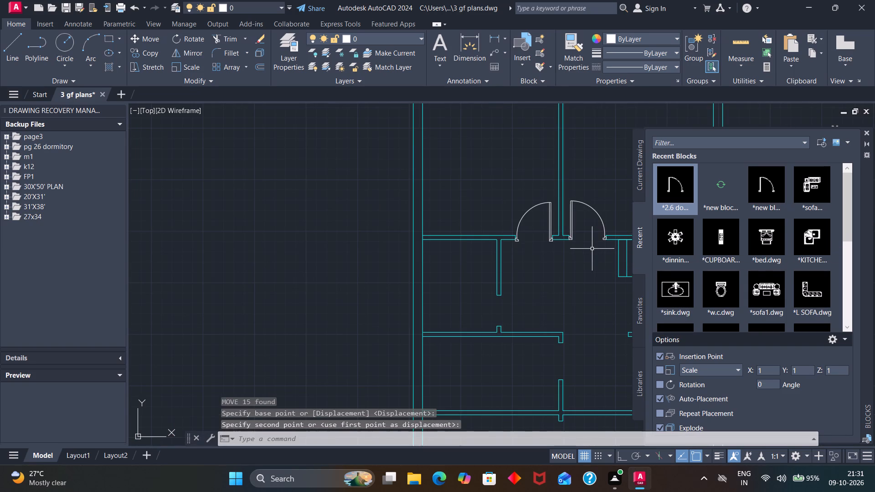
pyautogui.scroll(-3, 389, 230)
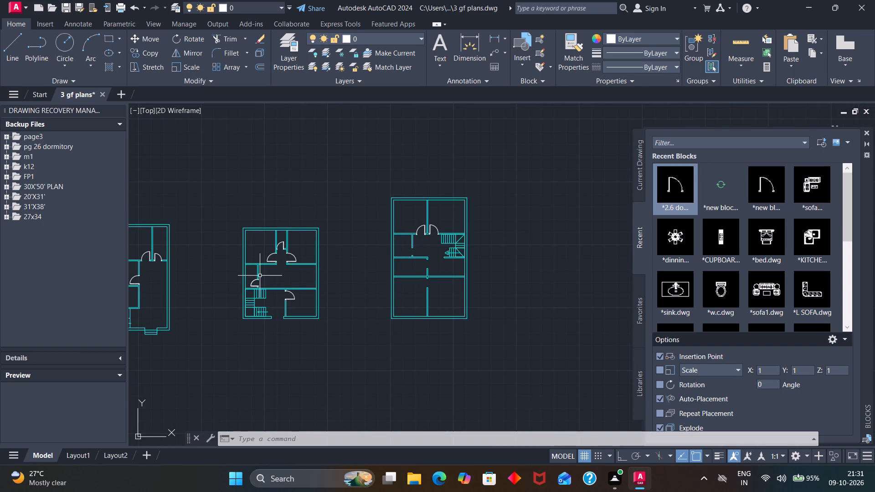
pyautogui.scroll(3, 260, 276)
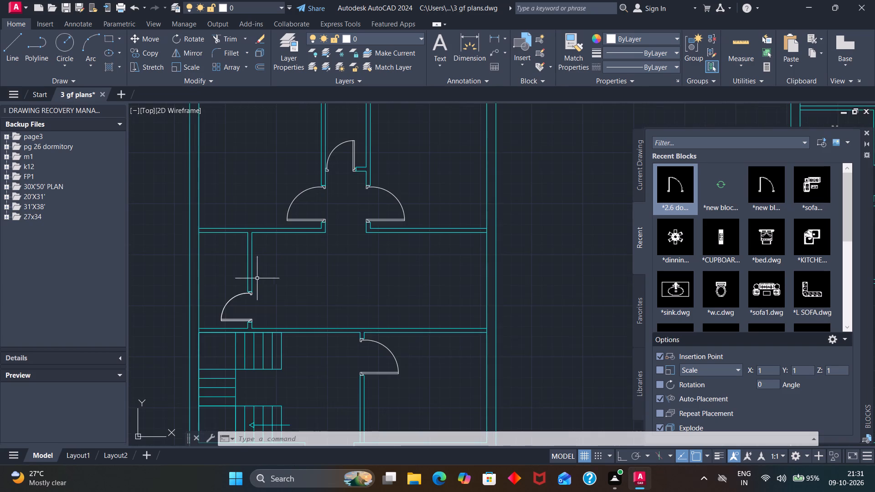
pyautogui.scroll(-2, 255, 289)
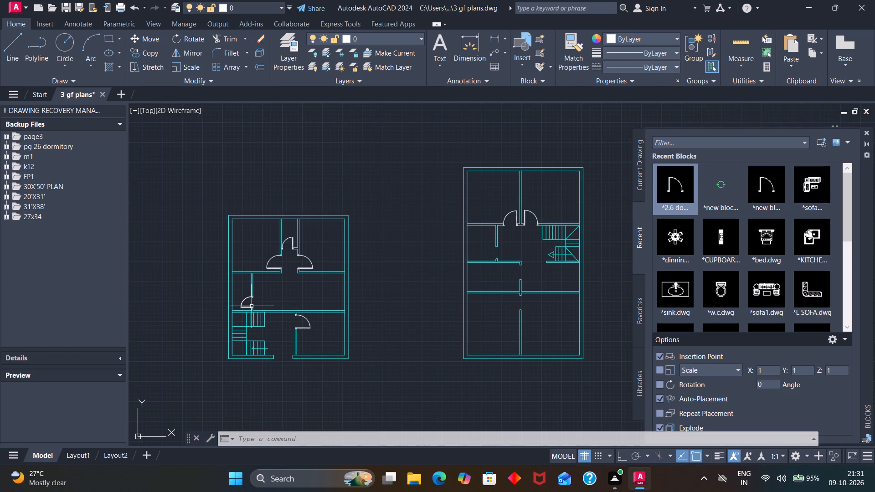
pyautogui.scroll(2, 252, 306)
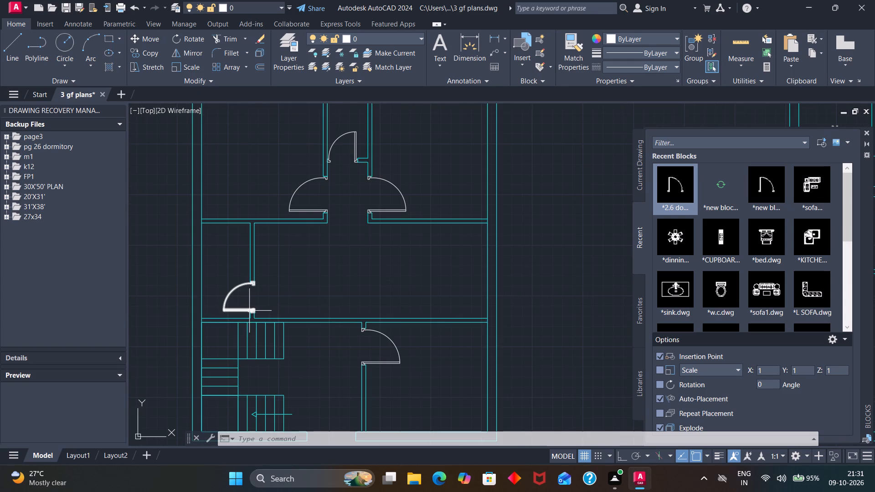
pyautogui.click(249, 311)
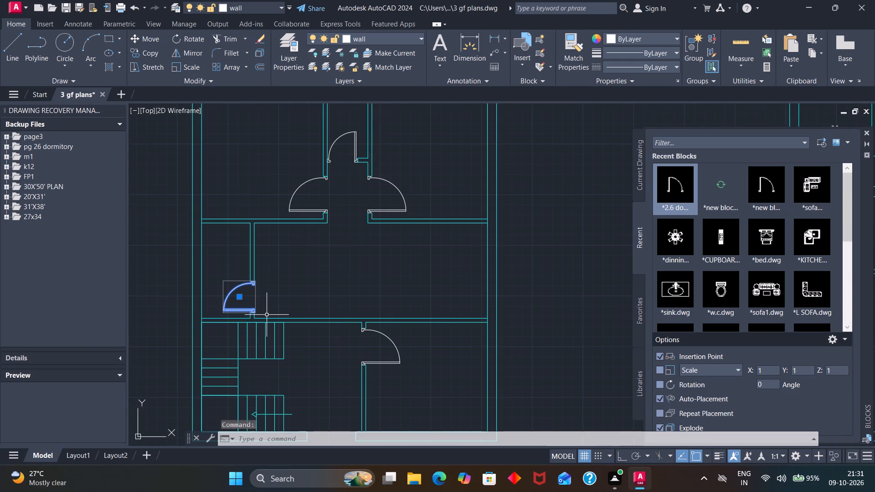
pyautogui.write('co')
pyautogui.press('Return')
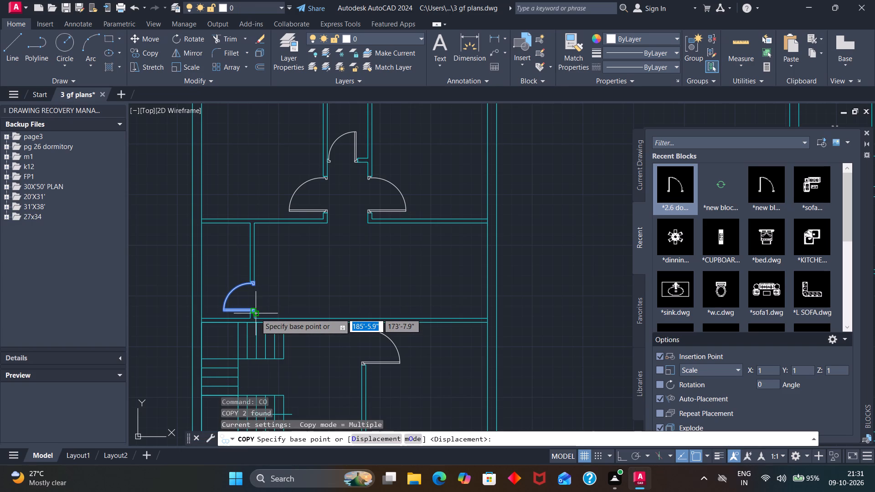
pyautogui.scroll(3, 255, 313)
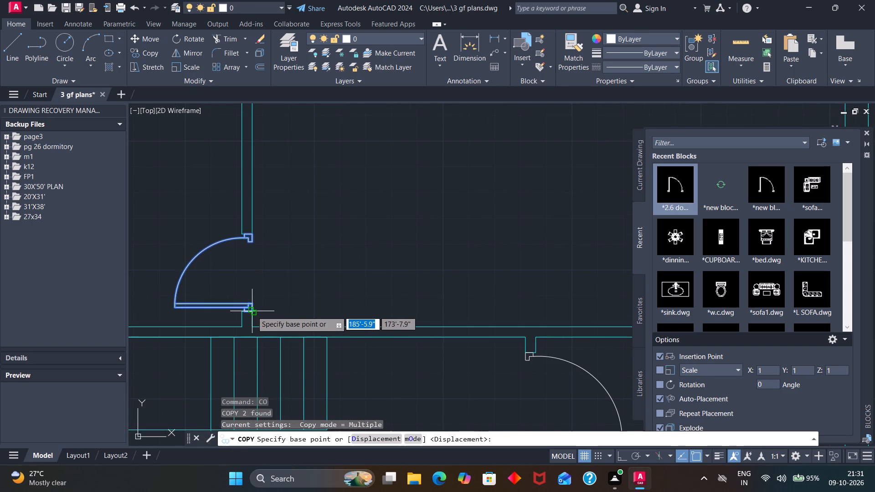
pyautogui.click(252, 311)
pyautogui.scroll(-4, 313, 290)
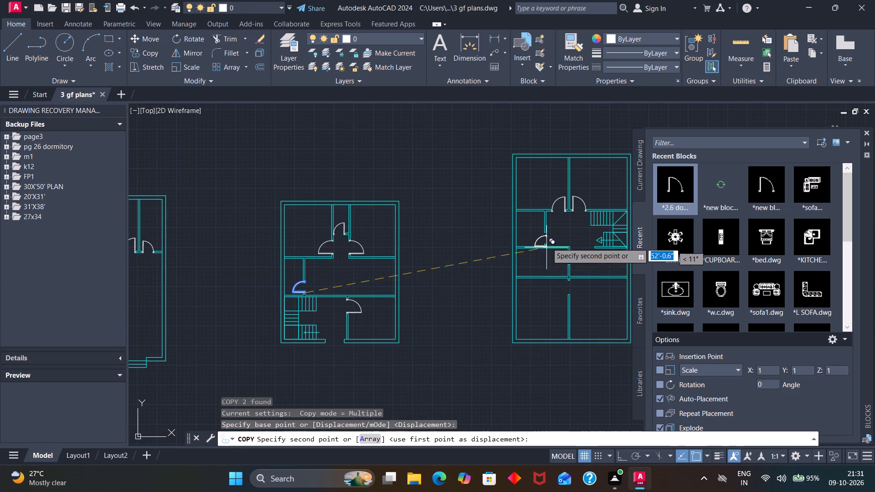
pyautogui.scroll(3, 548, 236)
pyautogui.click(539, 268)
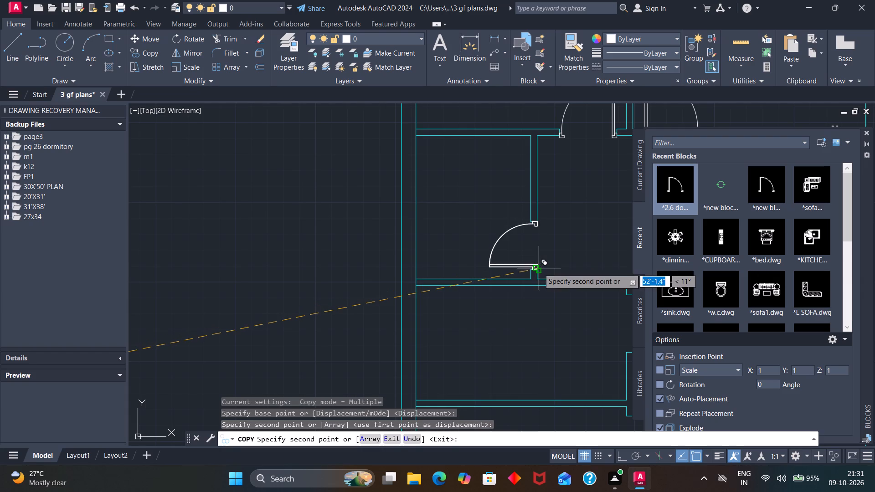
pyautogui.scroll(-3, 542, 309)
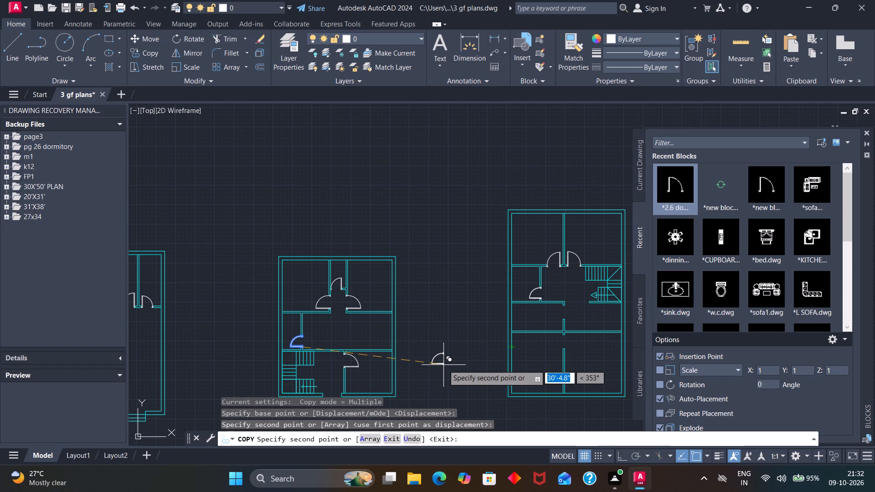
pyautogui.scroll(-2, 443, 365)
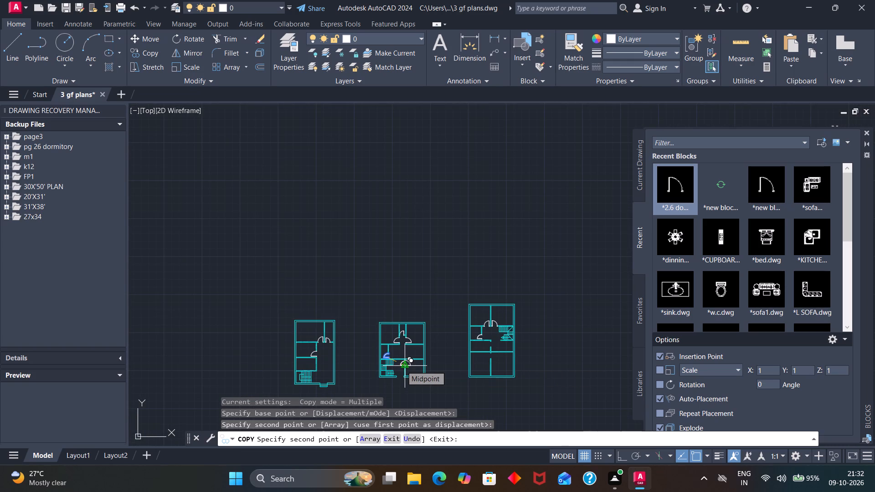
pyautogui.scroll(3, 398, 366)
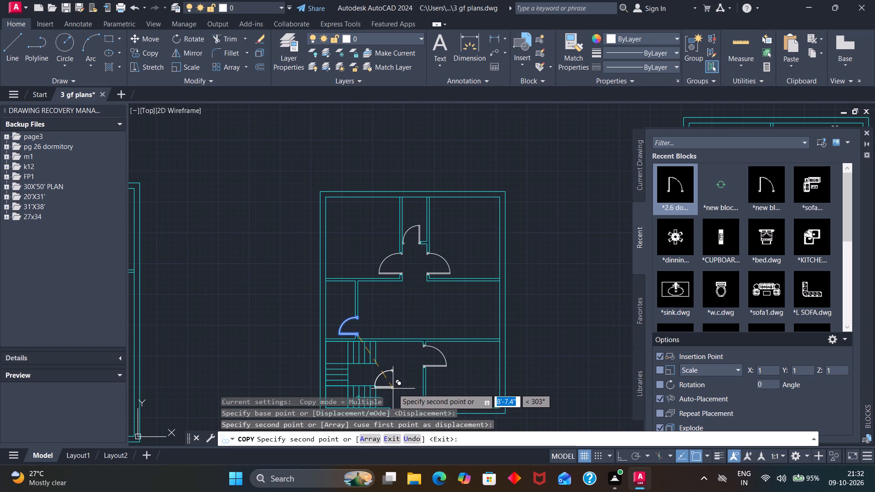
pyautogui.scroll(-2, 394, 383)
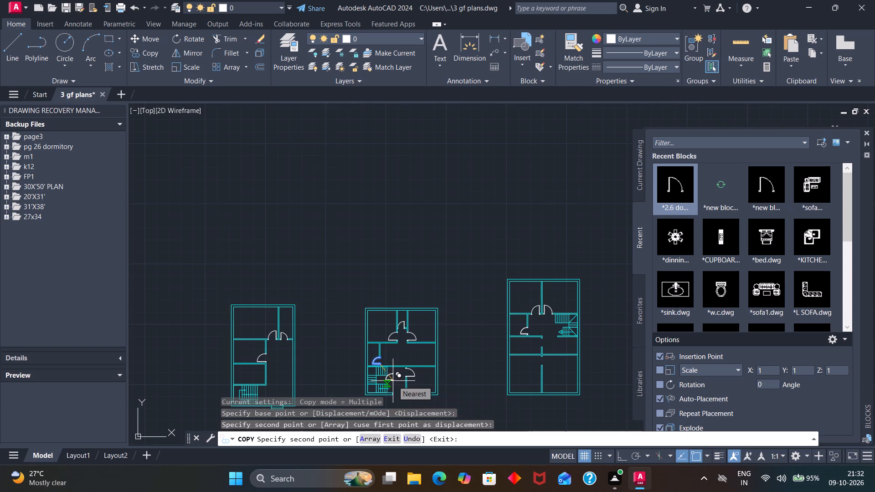
pyautogui.press('Escape')
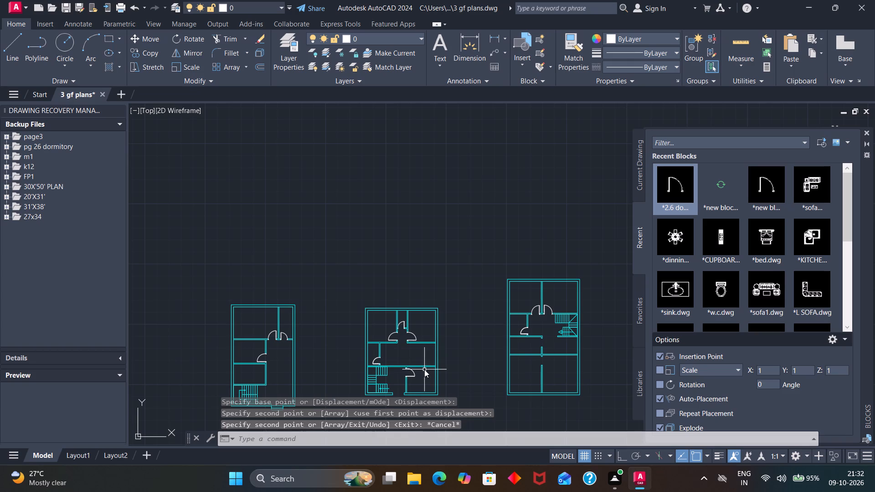
# Copy the third plan's upper-left room door straight down into the free hall space beside the small left room.
pyautogui.scroll(3, 545, 318)
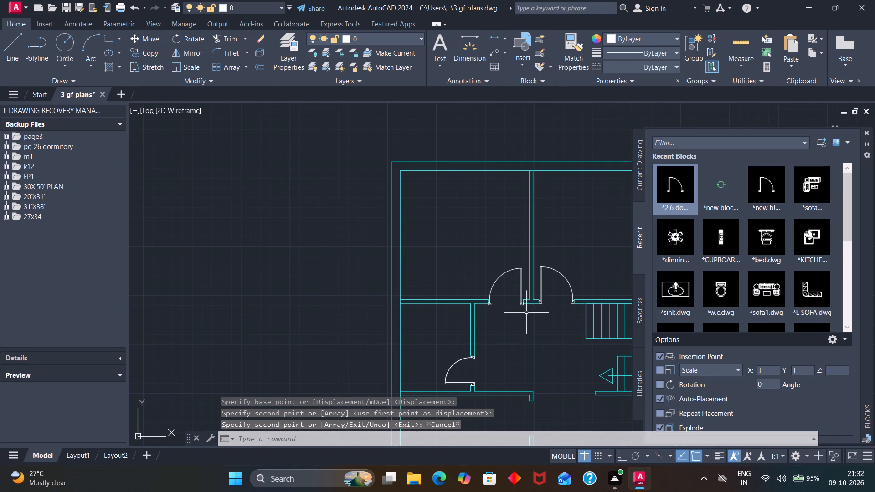
pyautogui.click(519, 297)
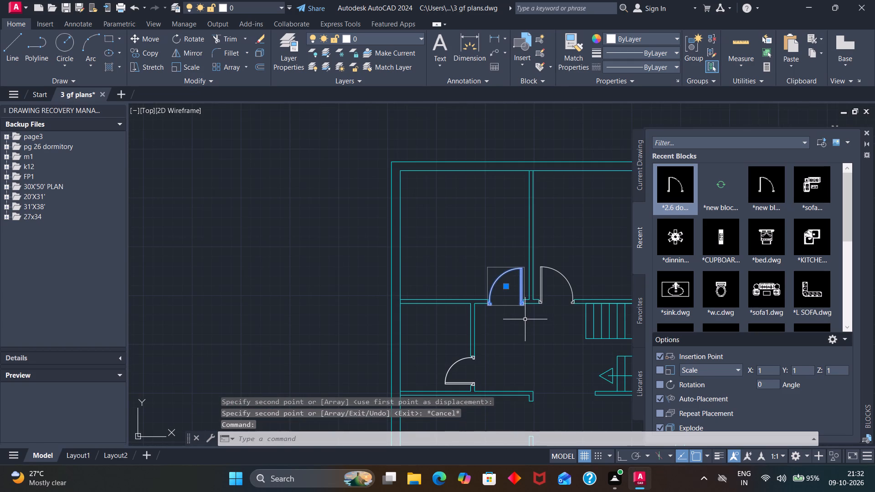
pyautogui.press('c')
pyautogui.press('o')
pyautogui.press('Return')
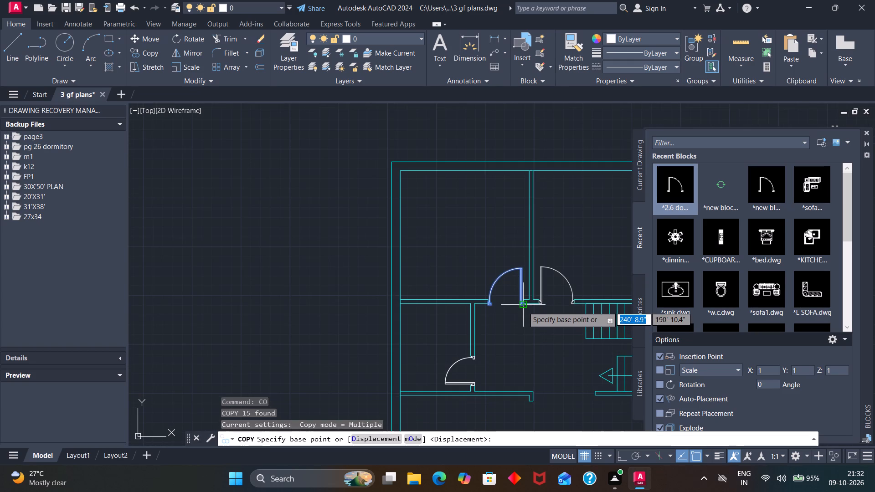
pyautogui.click(523, 307)
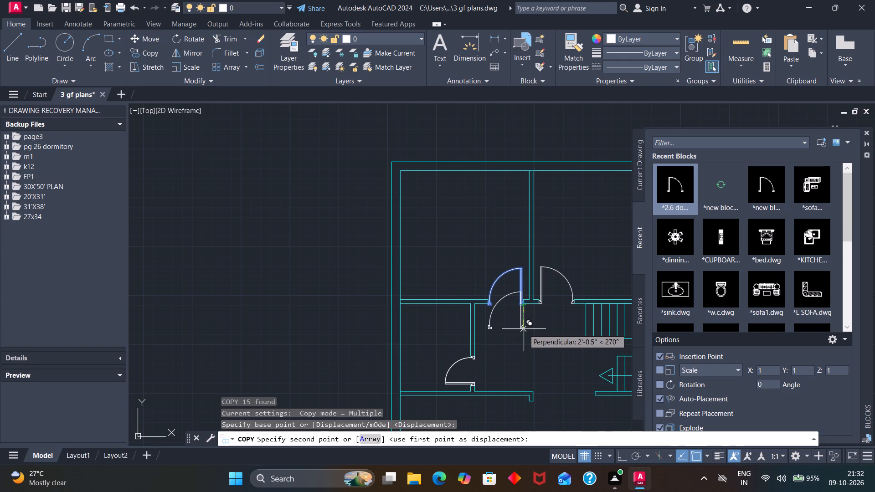
pyautogui.doubleClick(525, 359)
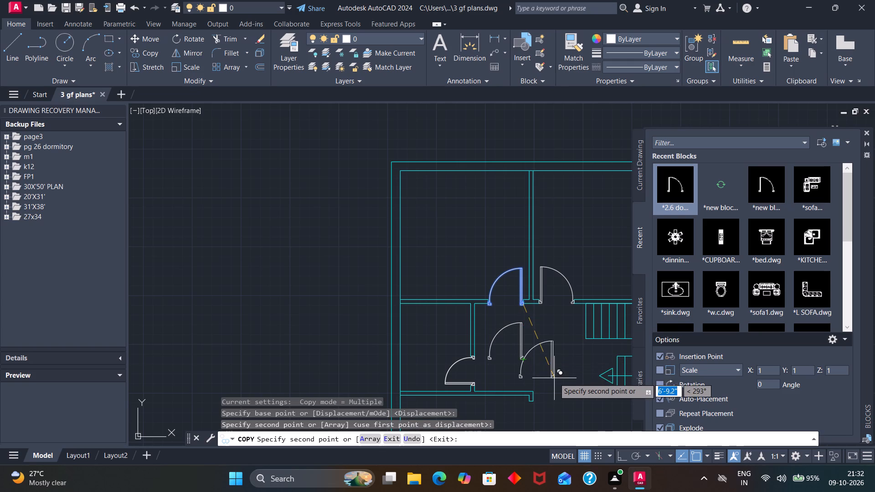
pyautogui.press('Escape')
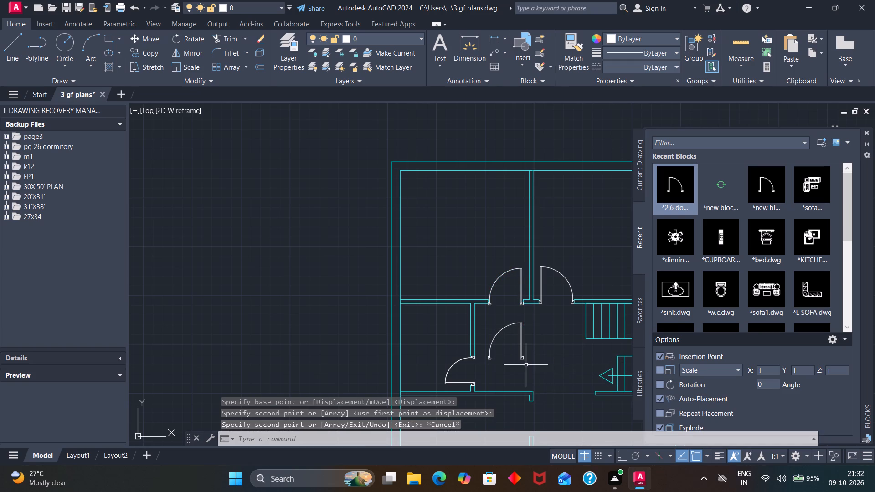
# Rotate the copied hall door about 90° counterclockwise around its hinge jamb corner so its leaf points left.
pyautogui.click(522, 359)
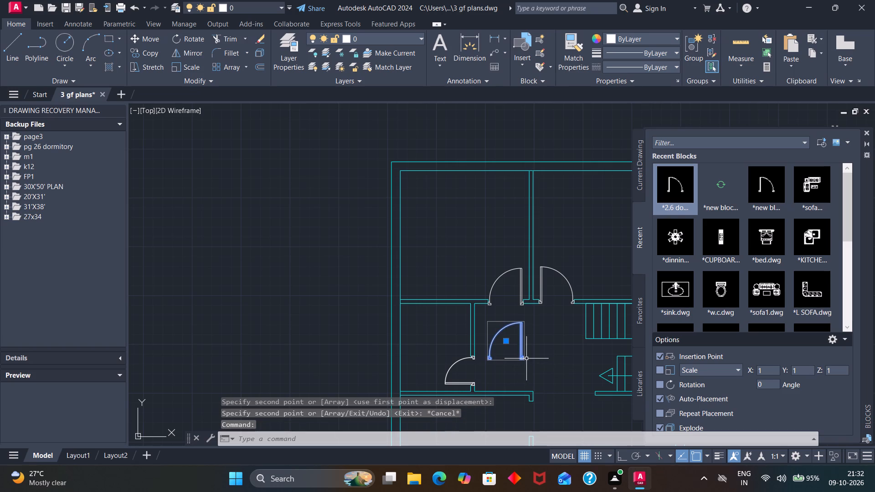
pyautogui.press('r')
pyautogui.press('o')
pyautogui.press('Return')
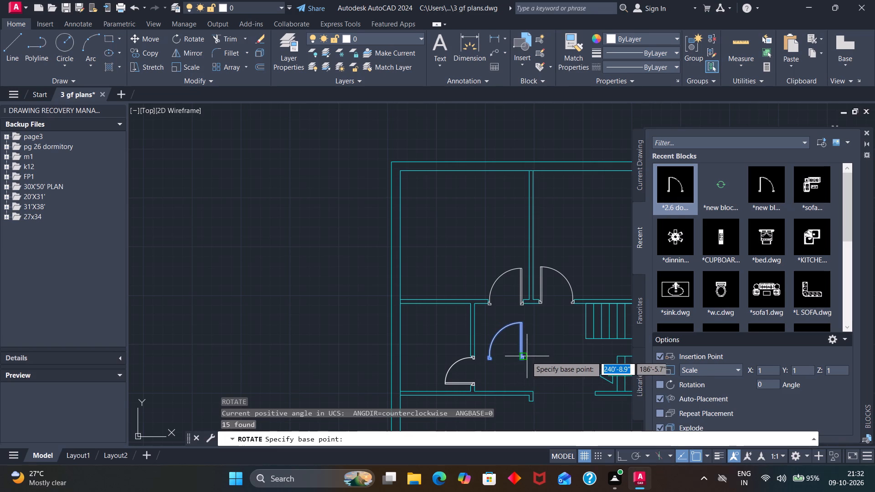
pyautogui.click(524, 359)
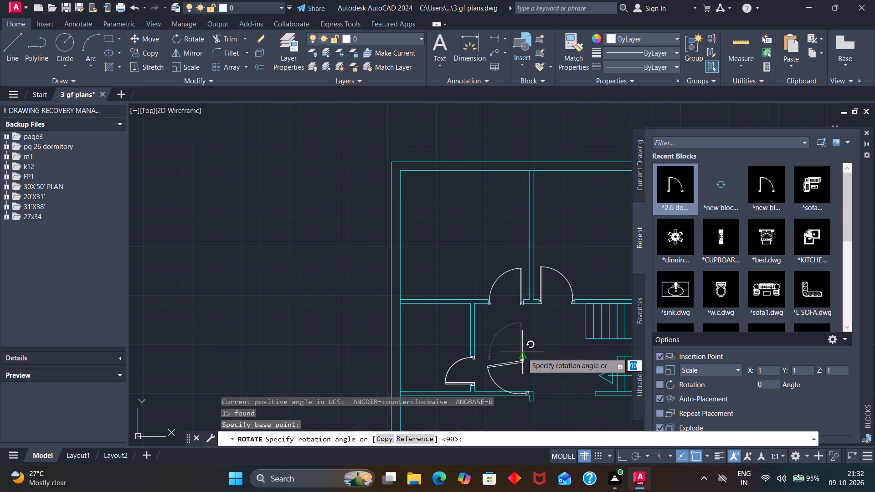
pyautogui.click(522, 329)
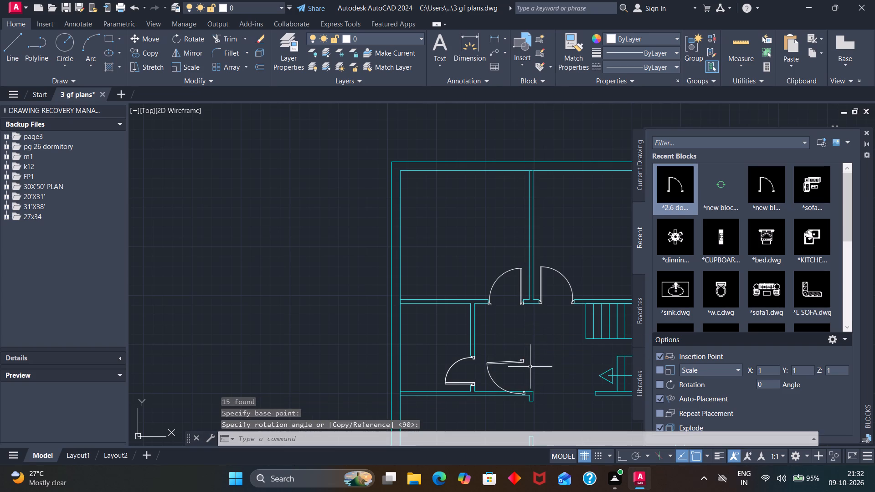
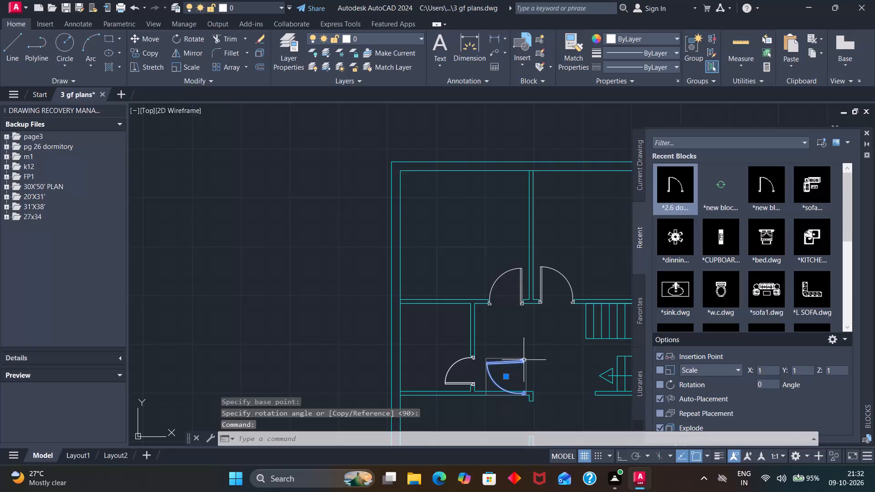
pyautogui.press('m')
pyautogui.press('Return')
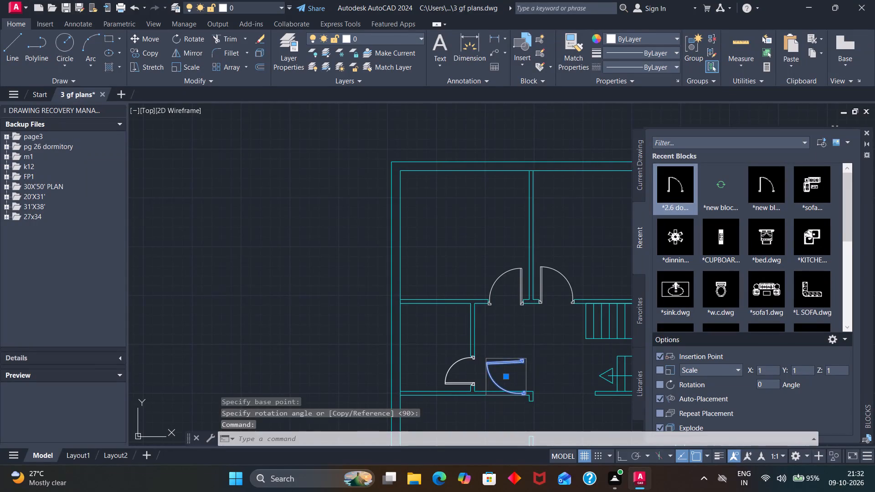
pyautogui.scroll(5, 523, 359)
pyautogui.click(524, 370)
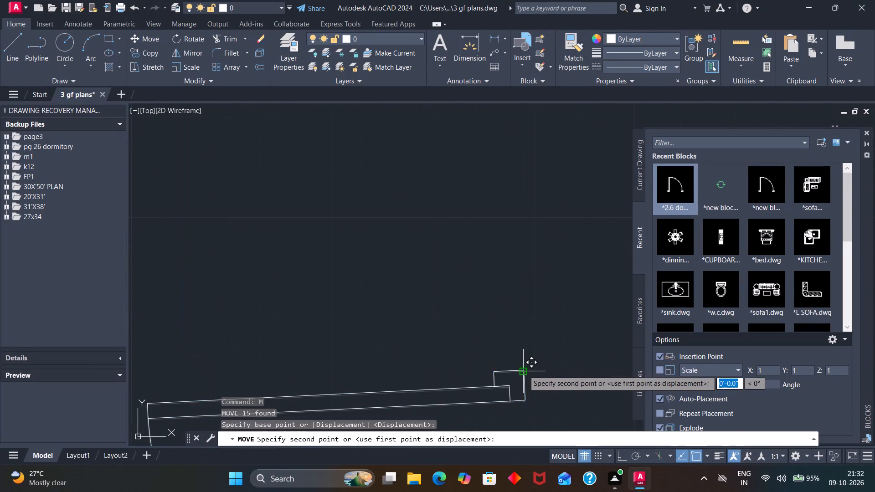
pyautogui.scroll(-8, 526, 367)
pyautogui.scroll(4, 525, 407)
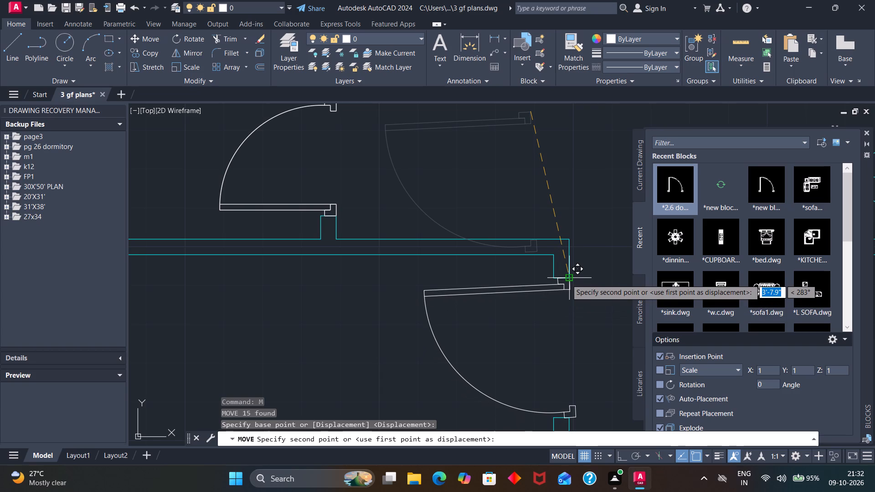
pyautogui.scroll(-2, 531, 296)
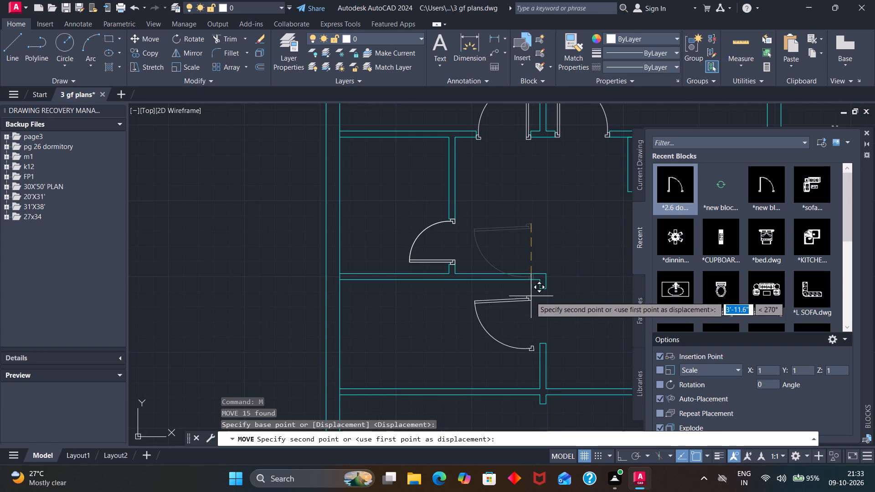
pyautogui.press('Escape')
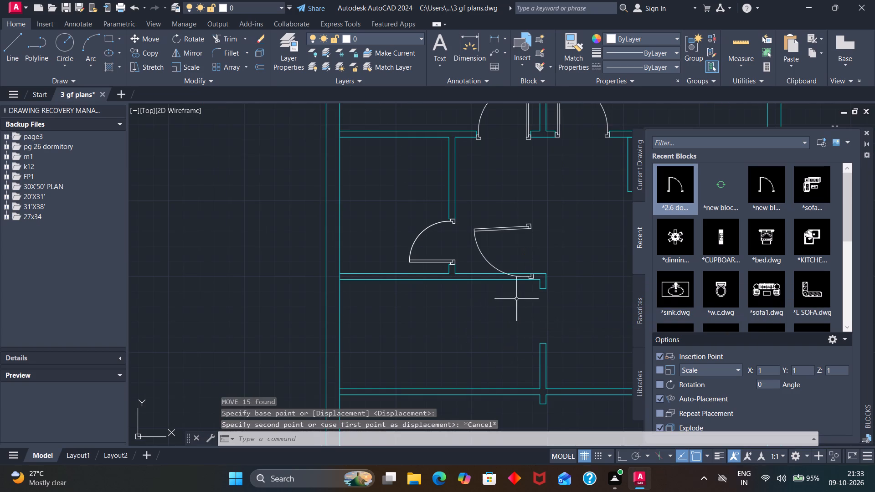
# Delete the slightly tilted, rotated door copy in the third plan's hall.
pyautogui.click(501, 270)
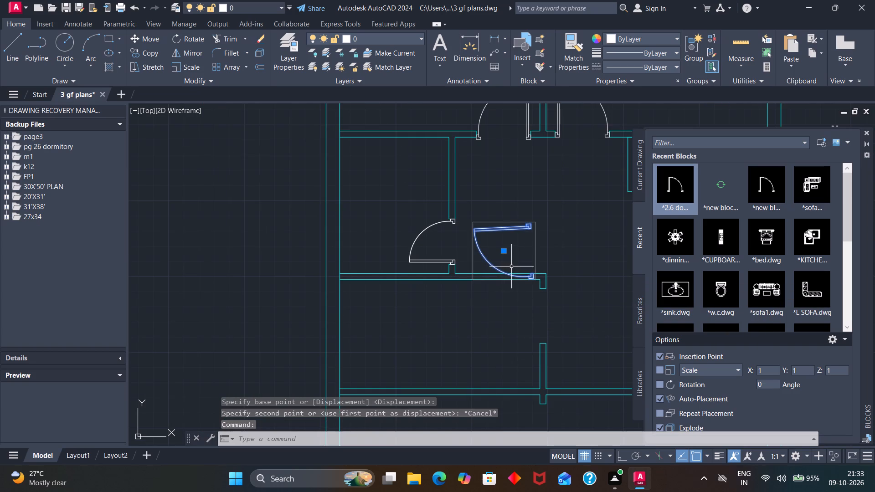
pyautogui.press('Delete')
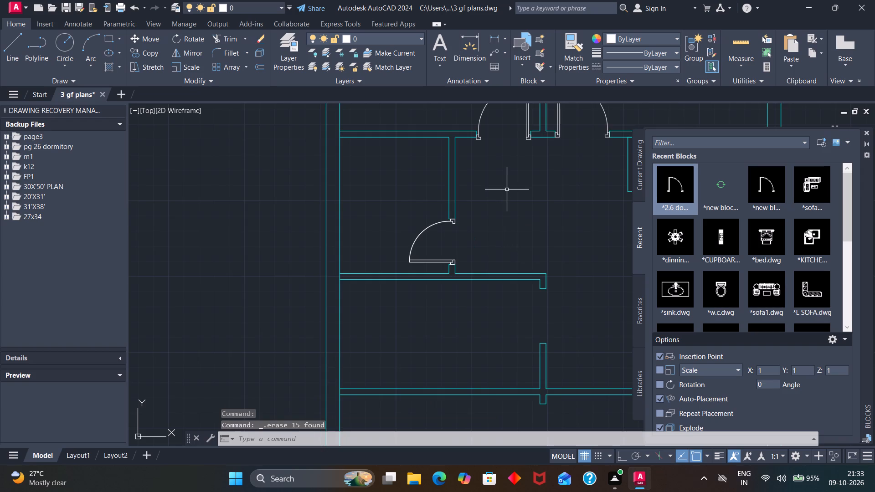
# Copy the third plan's upper-left room door into the free space beside the middle-left room's opening.
pyautogui.scroll(-2, 506, 184)
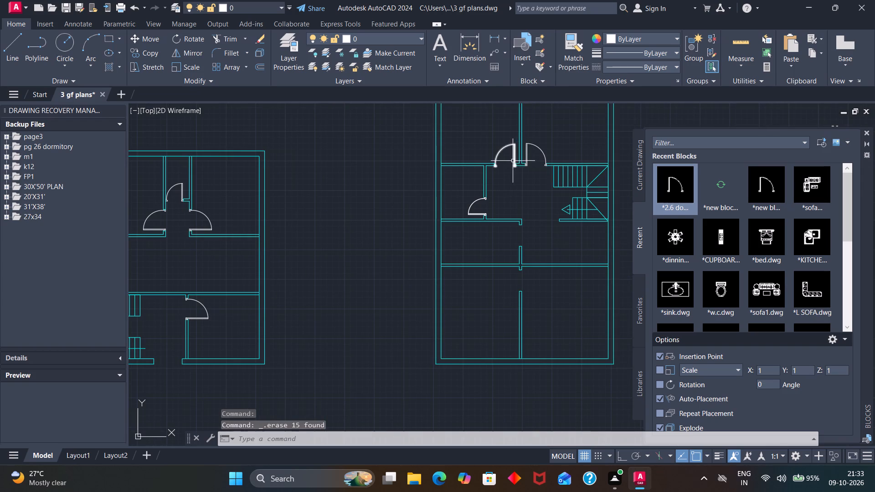
pyautogui.click(513, 161)
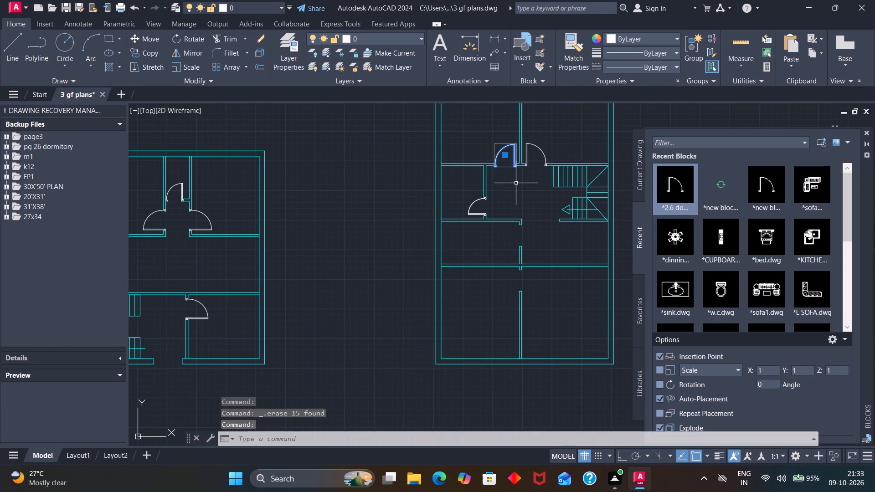
pyautogui.press('c')
pyautogui.press('o')
pyautogui.press('Return')
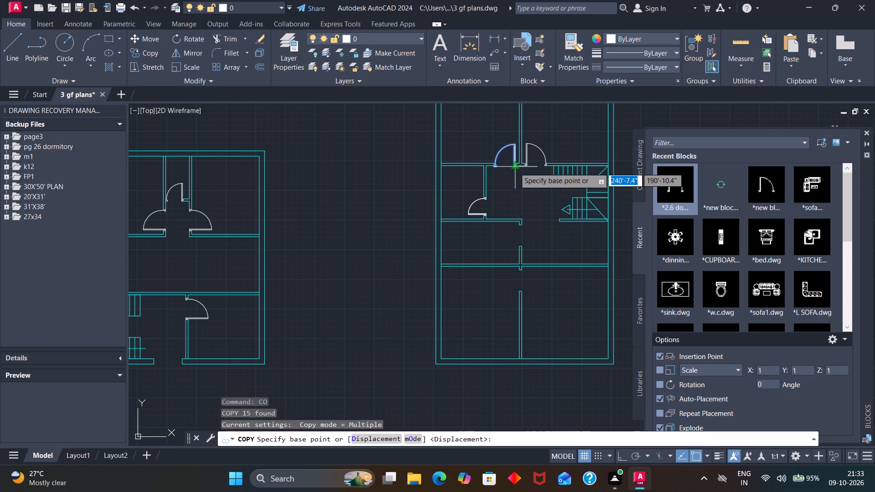
pyautogui.click(515, 168)
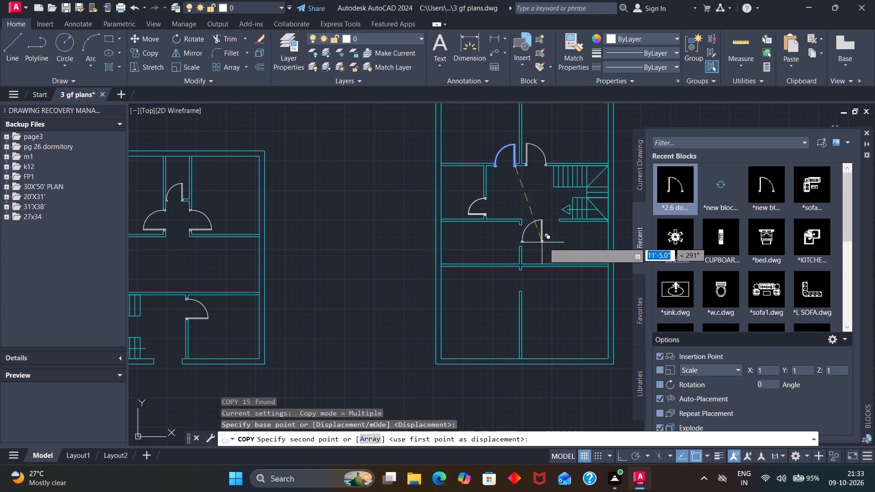
pyautogui.click(544, 242)
pyautogui.press('Escape')
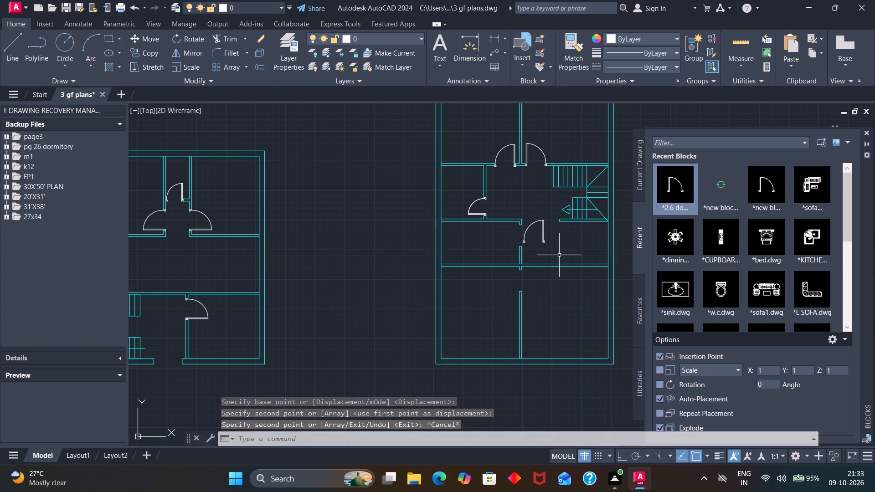
# Rotate the new door copy 90° counterclockwise around its hinge jamb corner so its leaf points left.
pyautogui.click(543, 240)
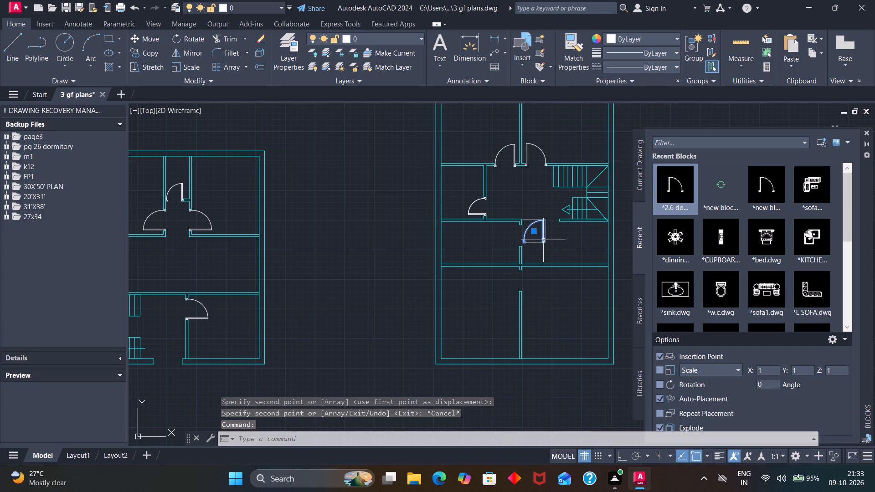
pyautogui.write('ro')
pyautogui.press('Return')
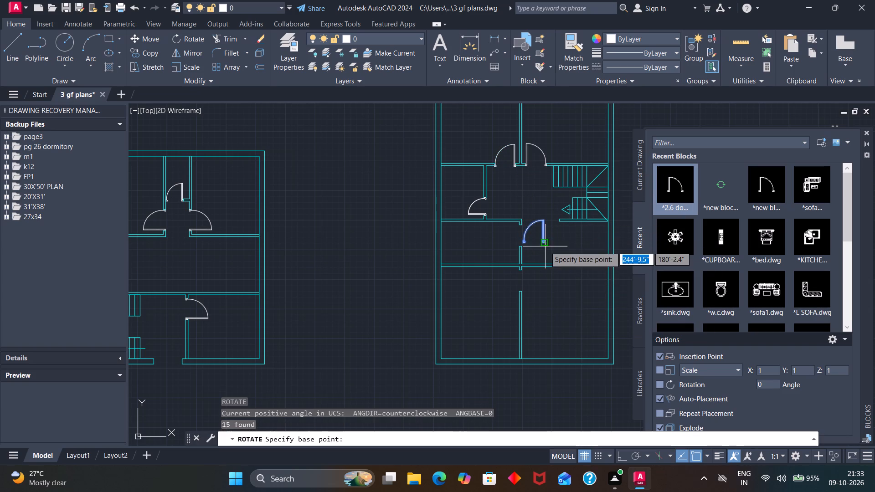
pyautogui.scroll(4, 545, 246)
pyautogui.click(542, 219)
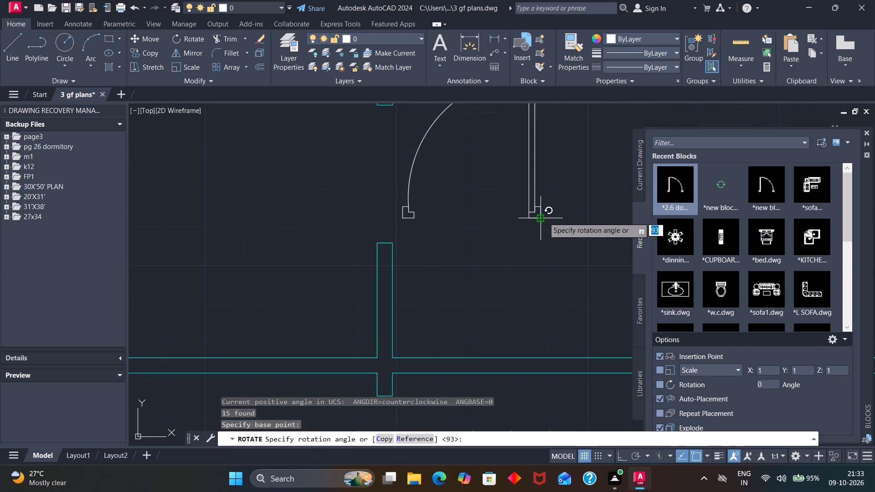
pyautogui.click(543, 194)
pyautogui.scroll(-1, 544, 214)
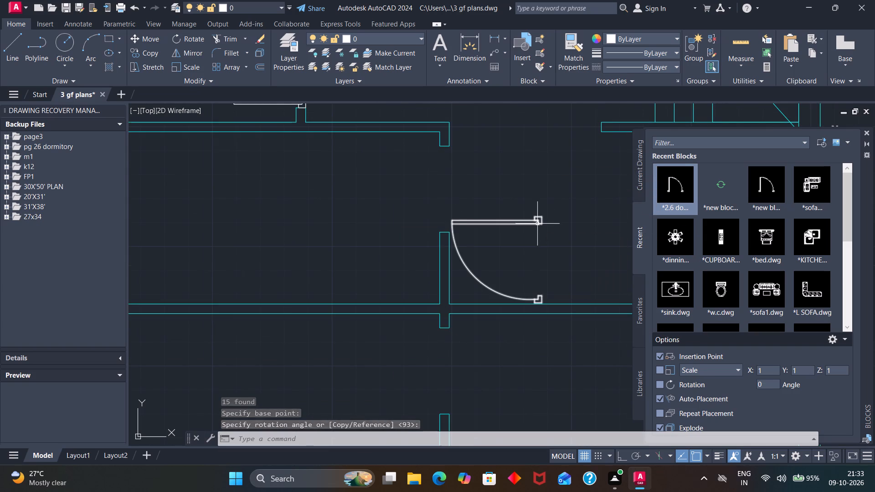
# Move the rotated door into the third plan's middle-left room opening, snapping its hinge jamb corner to the upper wall stub.
pyautogui.click(537, 224)
pyautogui.press('m')
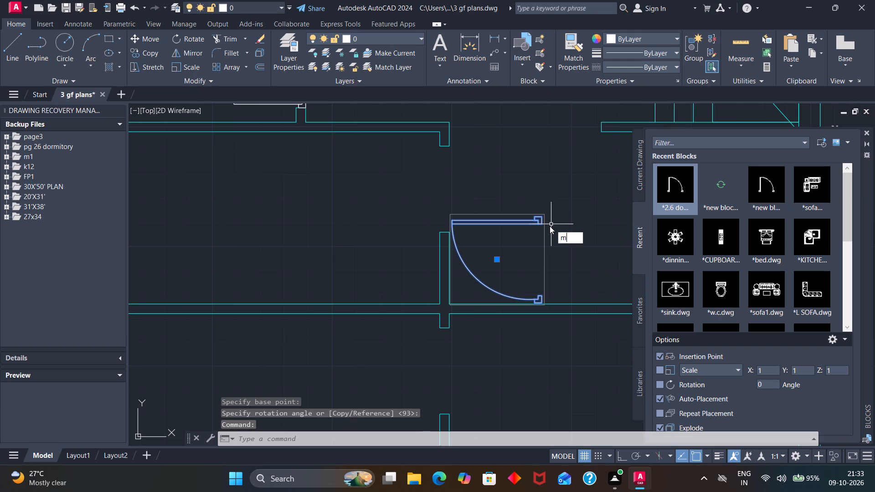
pyautogui.press('Return')
pyautogui.click(543, 215)
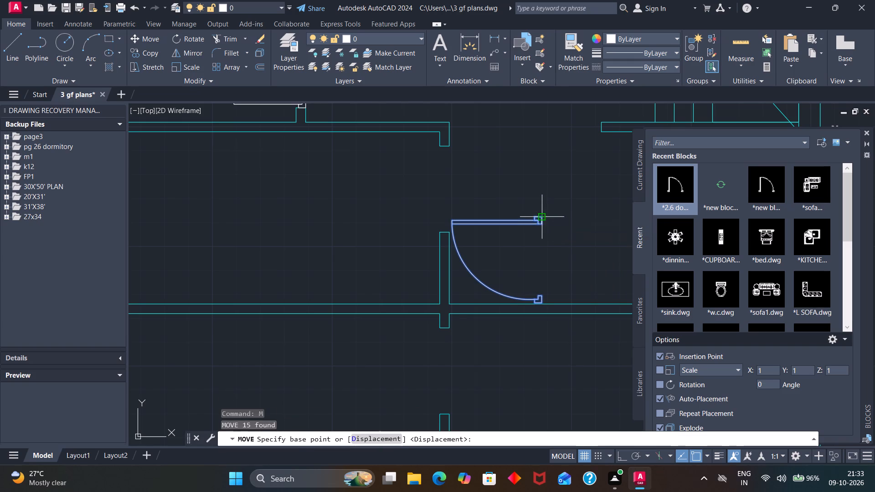
pyautogui.click(451, 147)
# Copy the middle-left room door straight down into the lower-left room opening, snapping its hinge jamb corner to the wall stub.
pyautogui.scroll(-2, 474, 185)
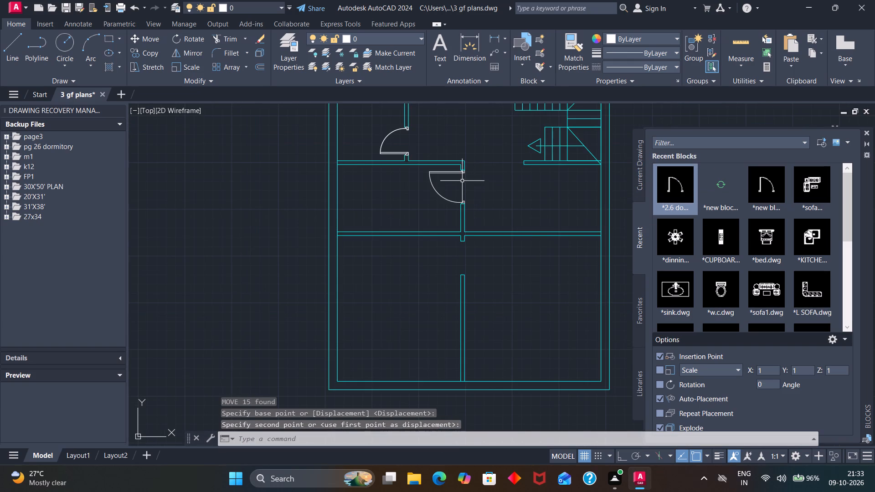
pyautogui.click(463, 173)
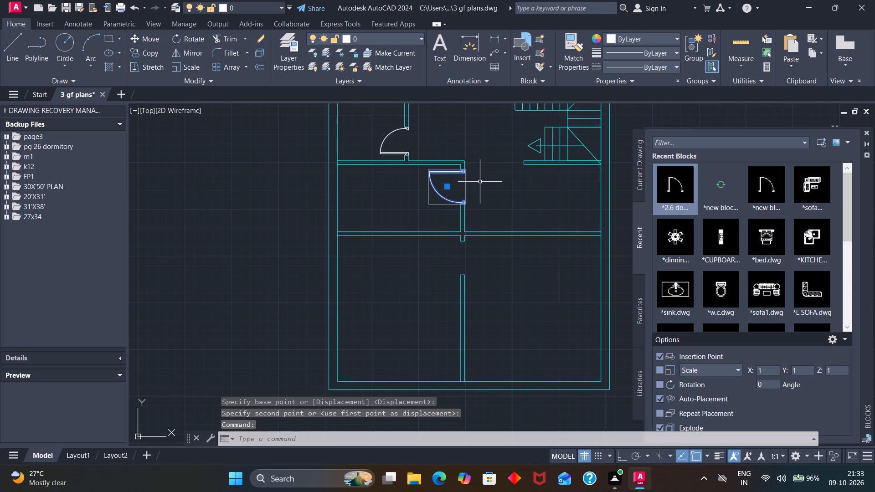
pyautogui.press('c')
pyautogui.press('o')
pyautogui.press('Return')
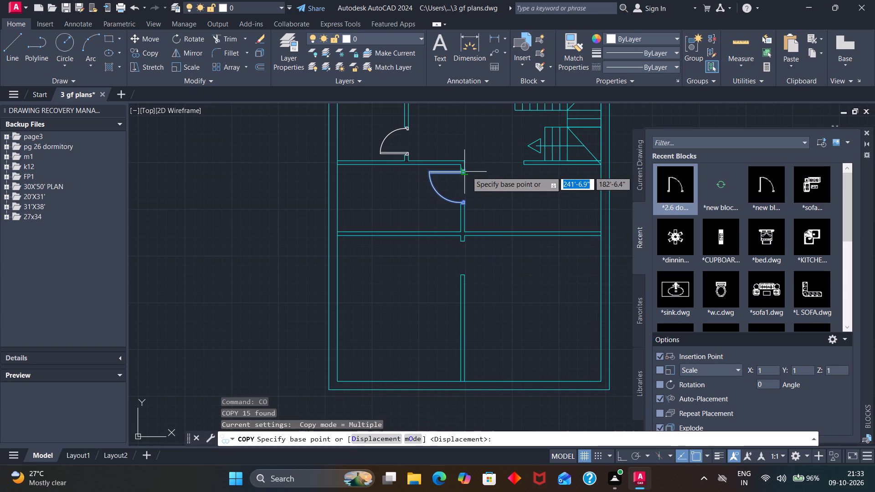
pyautogui.scroll(5, 466, 169)
pyautogui.click(456, 172)
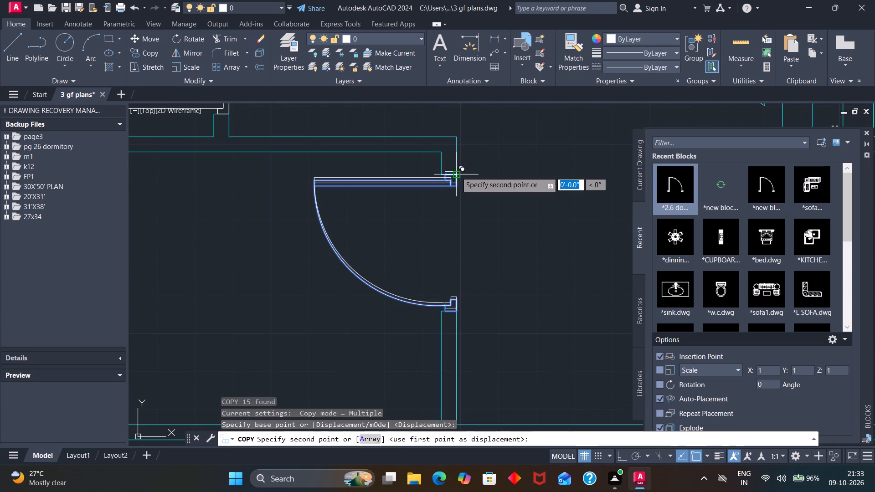
pyautogui.scroll(-6, 456, 218)
pyautogui.scroll(3, 457, 270)
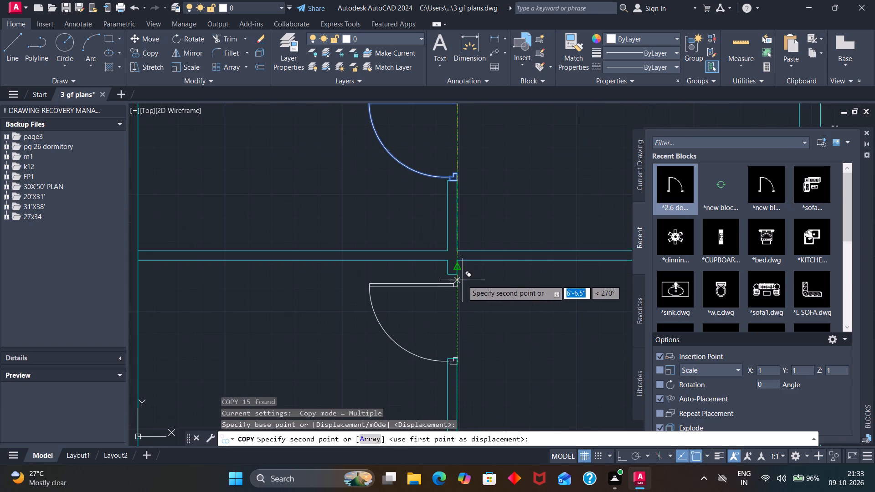
pyautogui.click(461, 276)
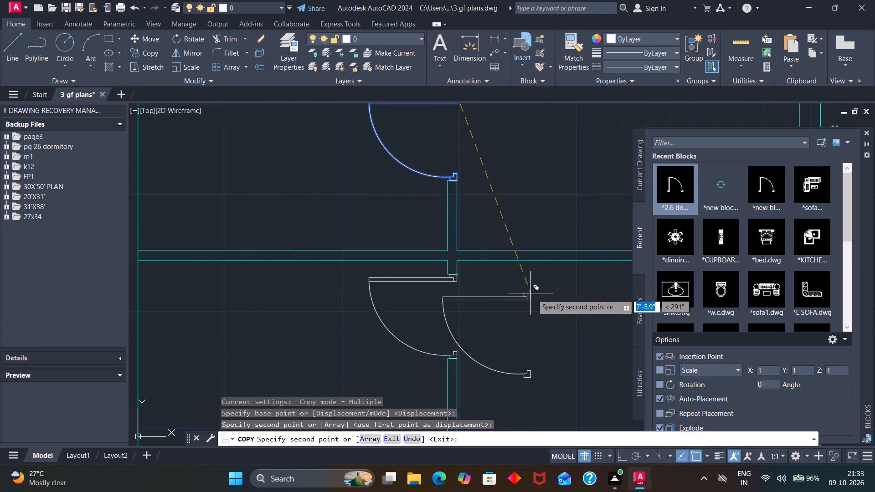
pyautogui.press('Escape')
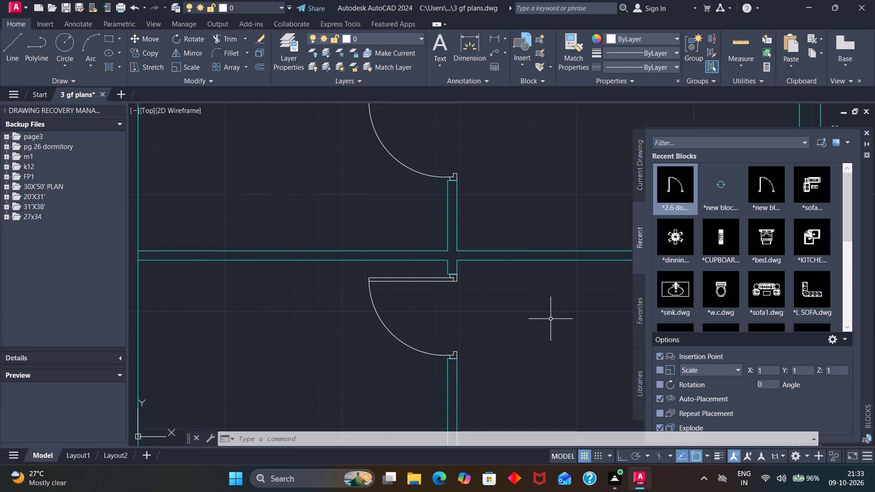
# Measure the width of the first plan's front entrance opening above the entry steps.
pyautogui.scroll(-4, 549, 318)
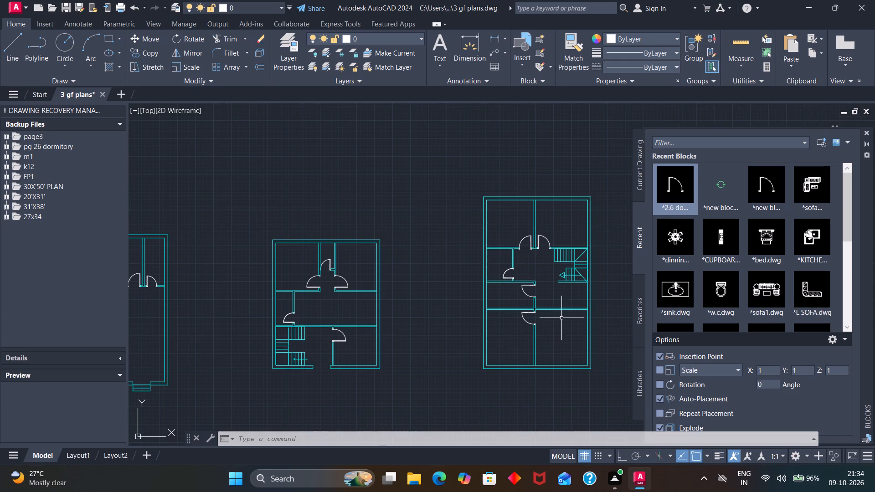
pyautogui.scroll(1, 570, 307)
pyautogui.scroll(-1, 570, 307)
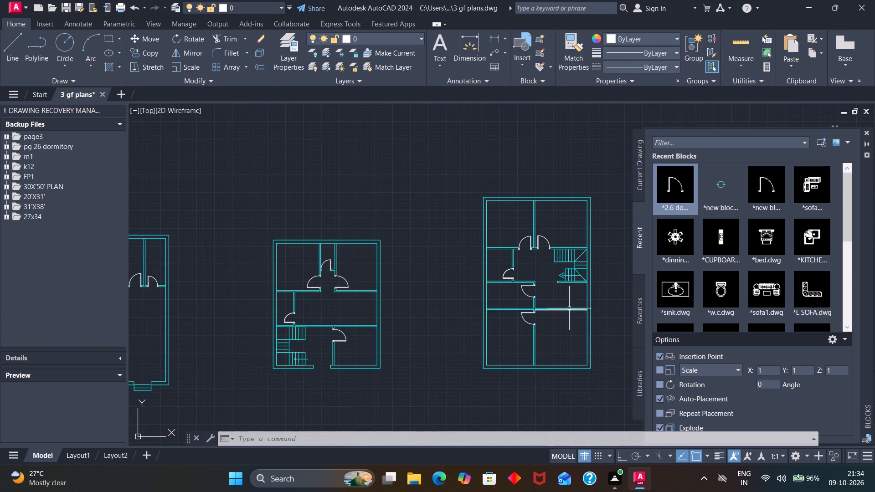
pyautogui.scroll(-1, 569, 308)
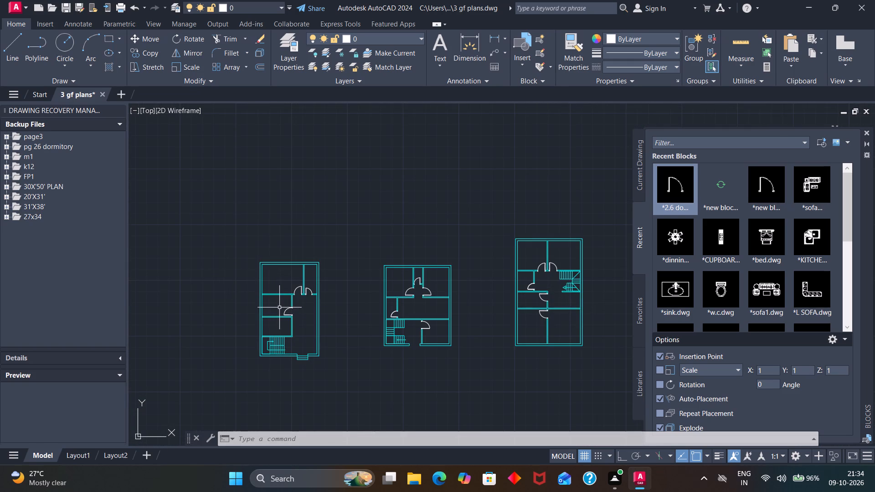
pyautogui.scroll(2, 299, 353)
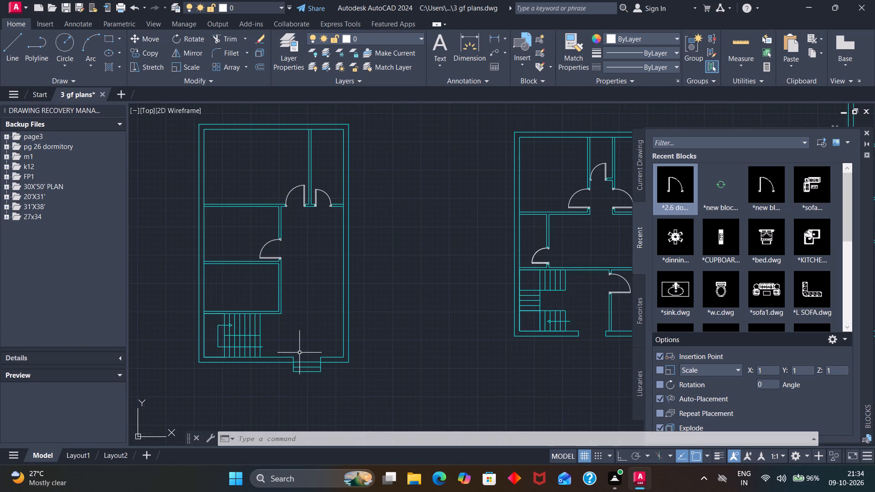
pyautogui.scroll(1, 299, 353)
pyautogui.scroll(-2, 299, 353)
pyautogui.scroll(5, 300, 364)
pyautogui.click(470, 56)
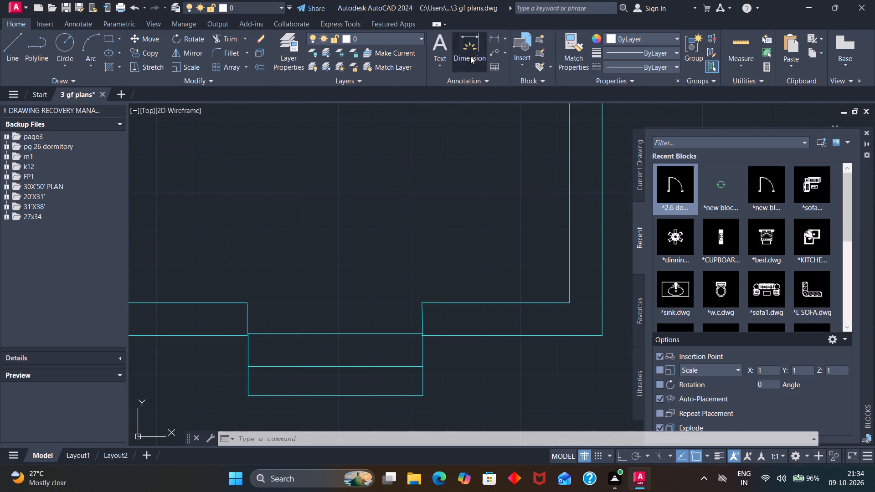
pyautogui.click(245, 303)
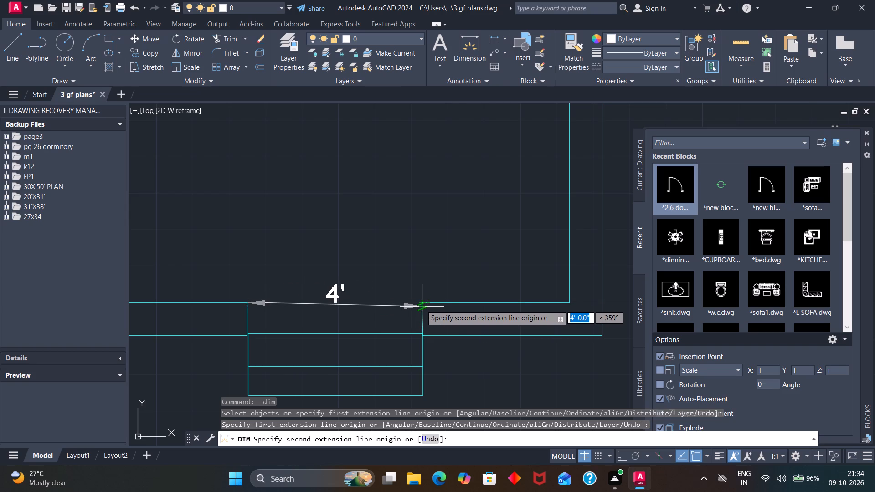
pyautogui.press('Escape')
# Insert the "4'door" block into the first plan's front entrance, snapping its hinge jamb to the wall corner above the entry steps.
pyautogui.scroll(-2, 393, 308)
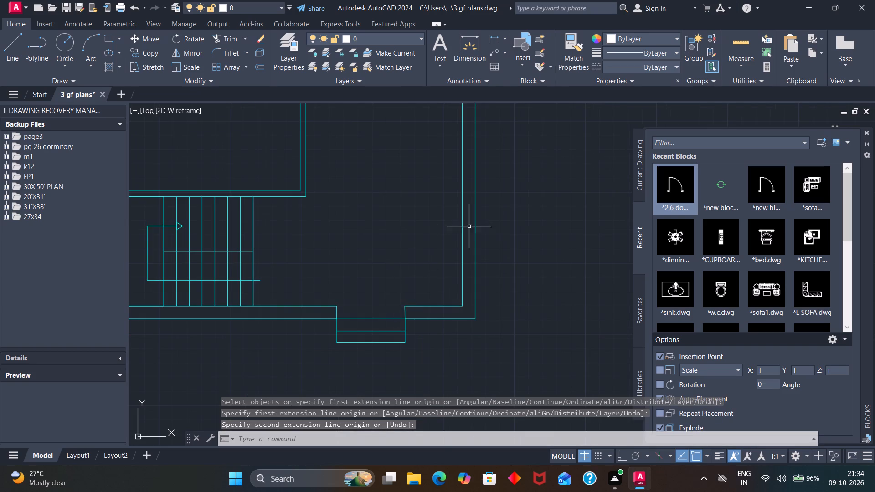
pyautogui.click(817, 141)
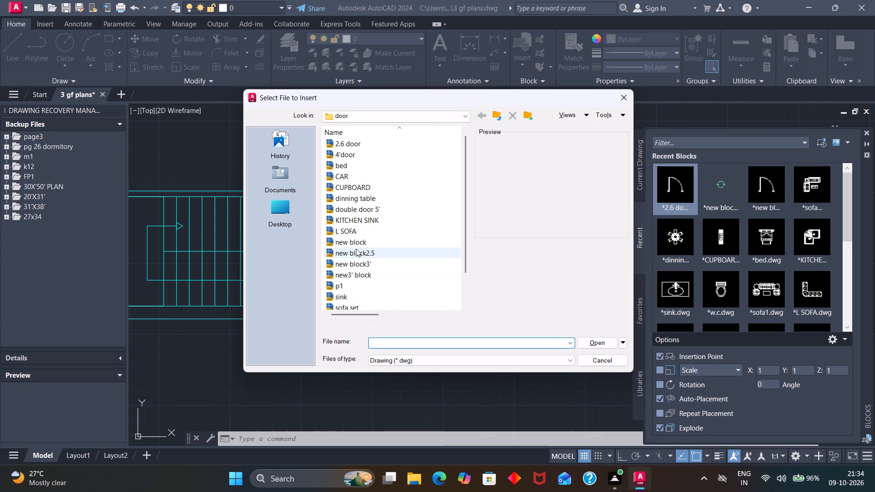
pyautogui.click(362, 157)
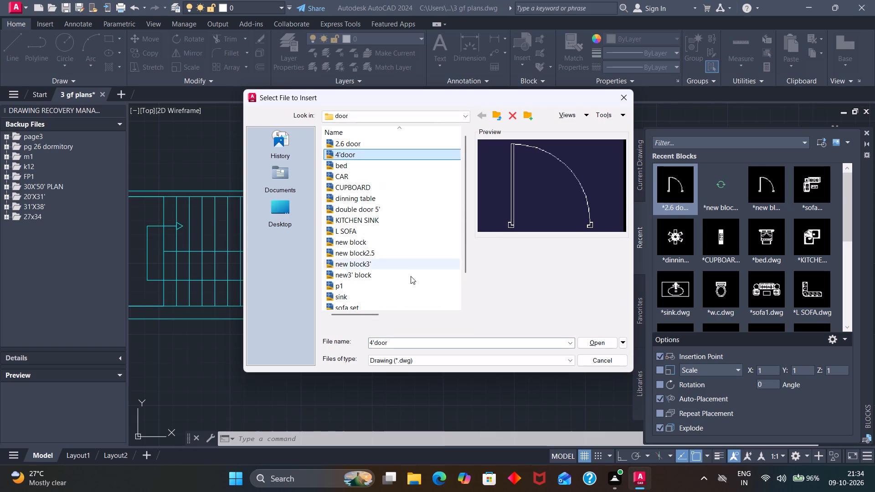
pyautogui.click(591, 337)
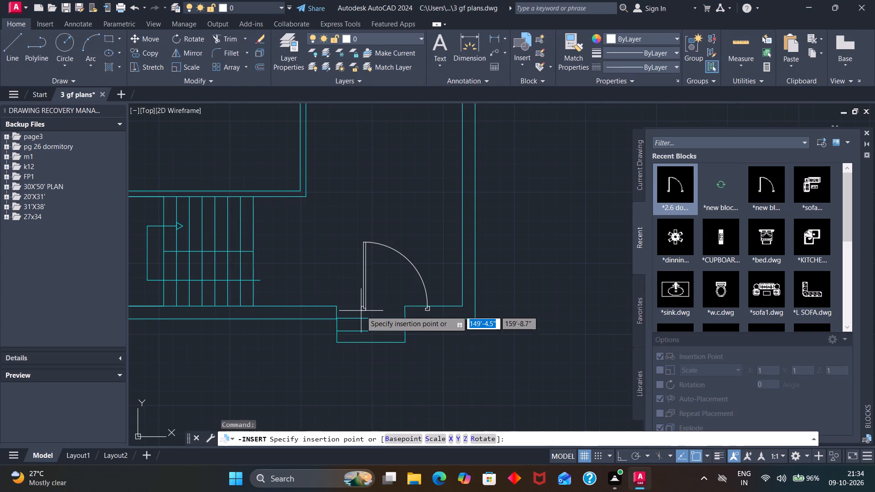
pyautogui.scroll(2, 337, 317)
pyautogui.click(332, 319)
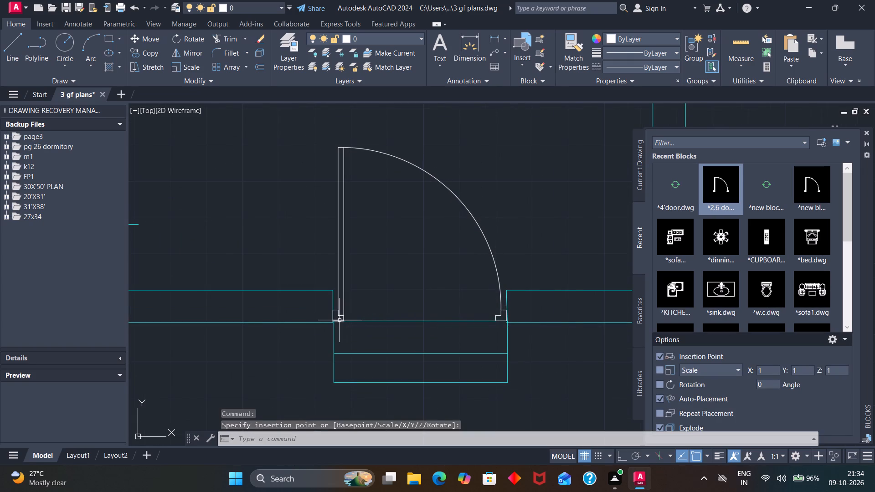
pyautogui.click(340, 320)
# Insert another "4'door" block into the second plan's front entrance opening, with its hinge jamb at the wall end beside the stairs.
pyautogui.scroll(-2, 344, 297)
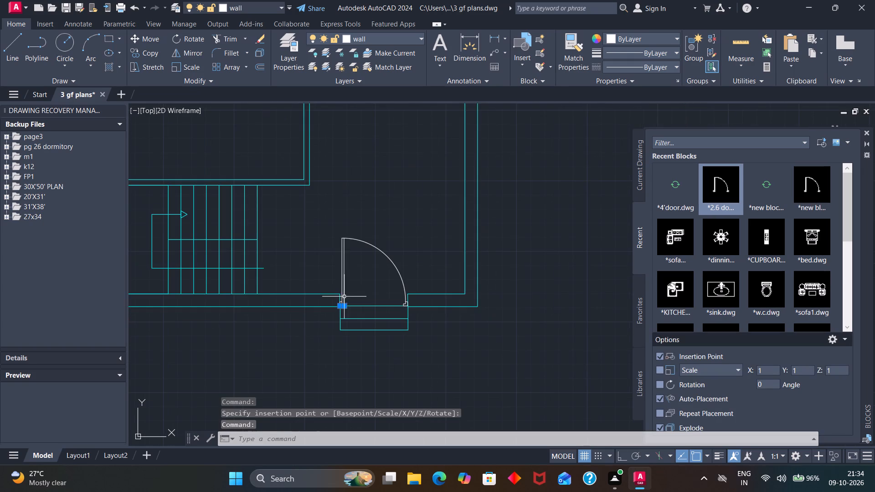
pyautogui.scroll(-1, 397, 290)
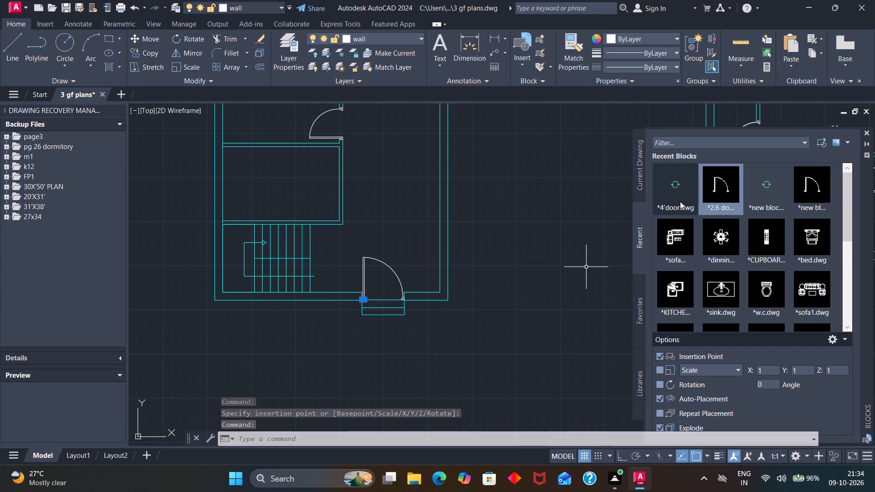
pyautogui.scroll(-1, 680, 201)
pyautogui.click(676, 184)
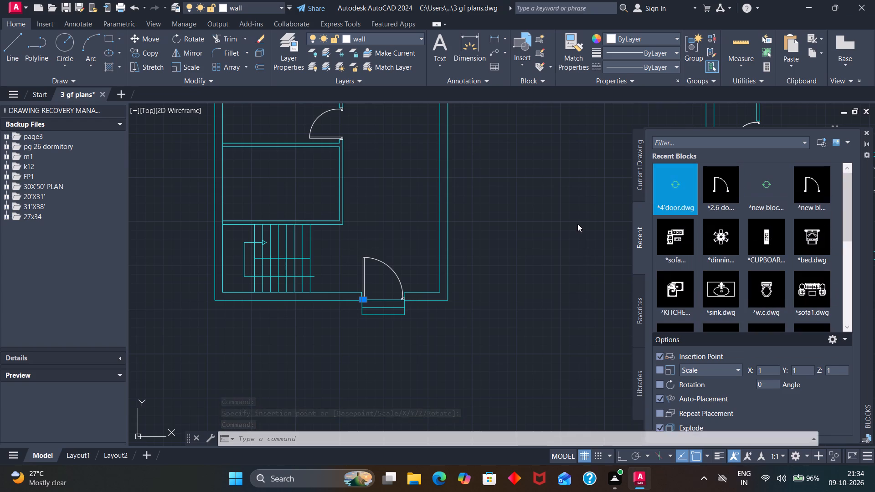
pyautogui.scroll(-5, 576, 224)
pyautogui.scroll(6, 603, 239)
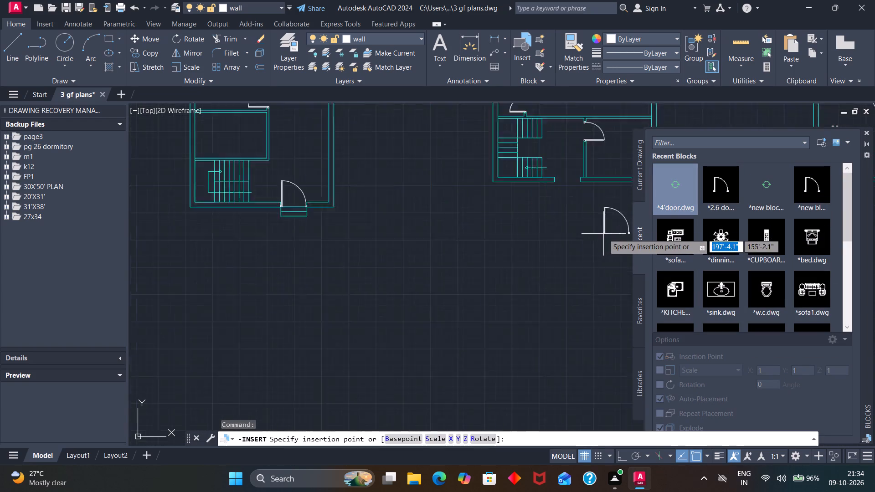
pyautogui.scroll(-3, 555, 185)
pyautogui.scroll(3, 548, 157)
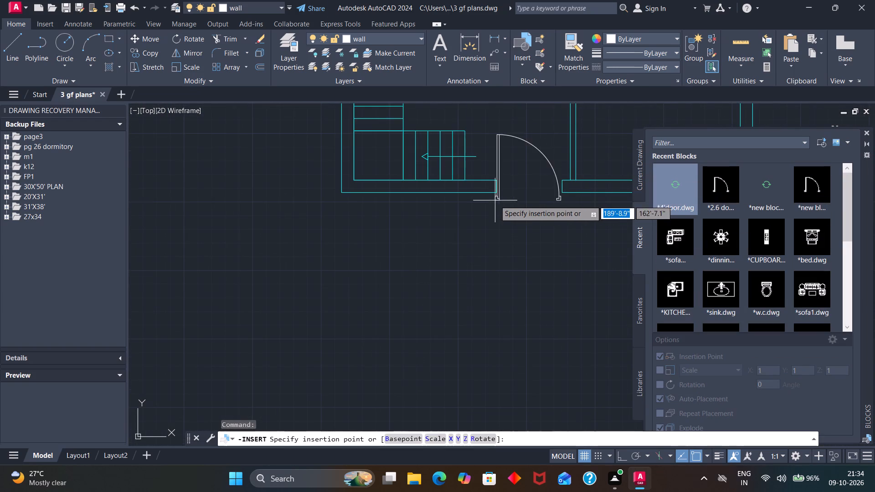
pyautogui.click(498, 191)
# Insert the "double door 5'" block in the empty space below the third plan.
pyautogui.scroll(-3, 504, 197)
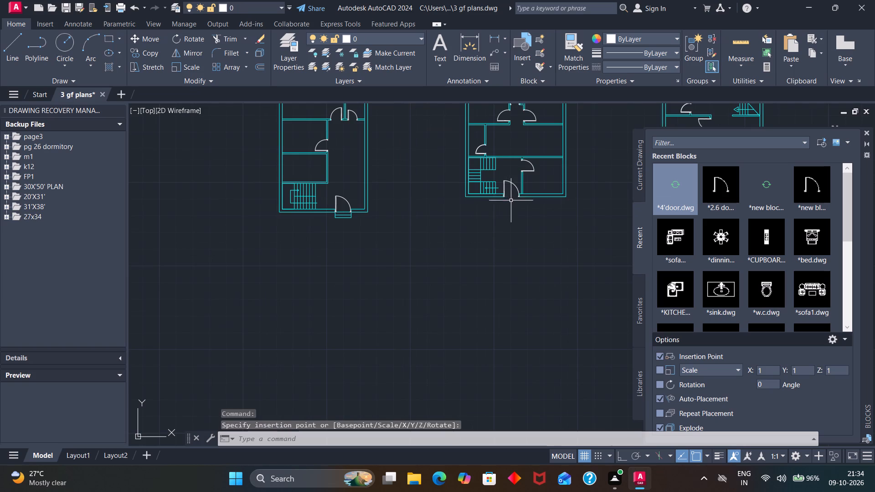
pyautogui.scroll(-3, 529, 205)
pyautogui.scroll(3, 605, 203)
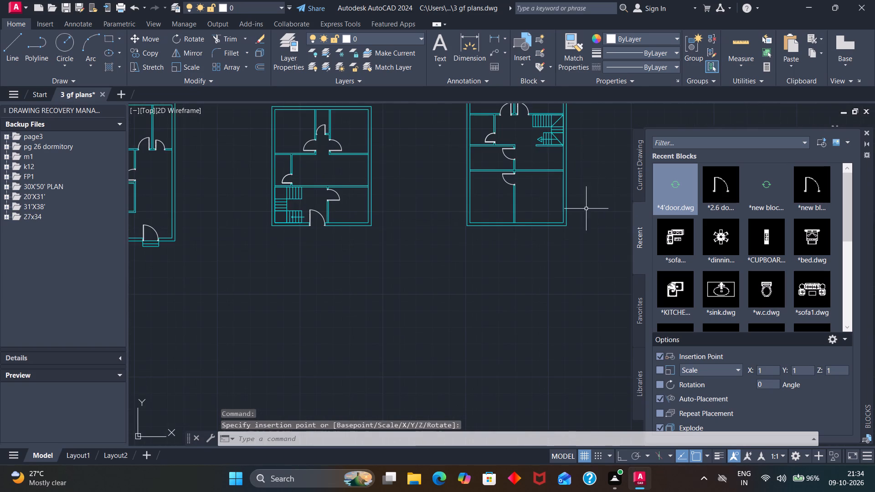
pyautogui.scroll(1, 586, 209)
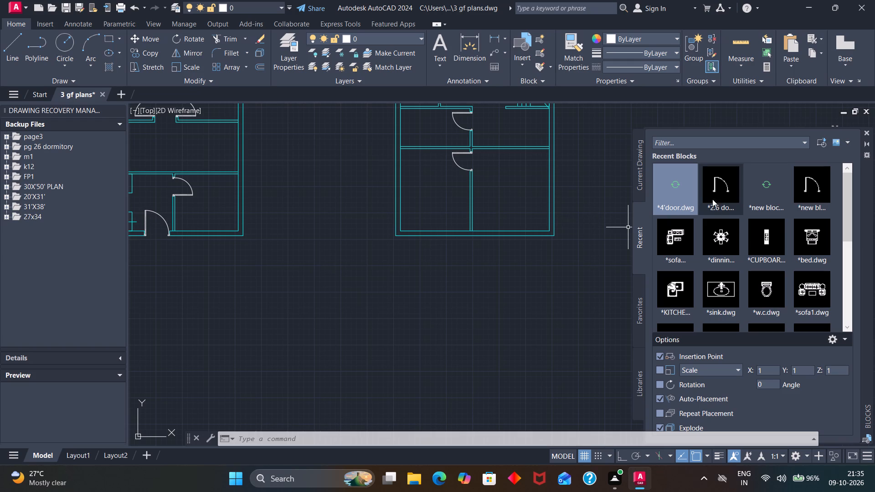
pyautogui.click(820, 143)
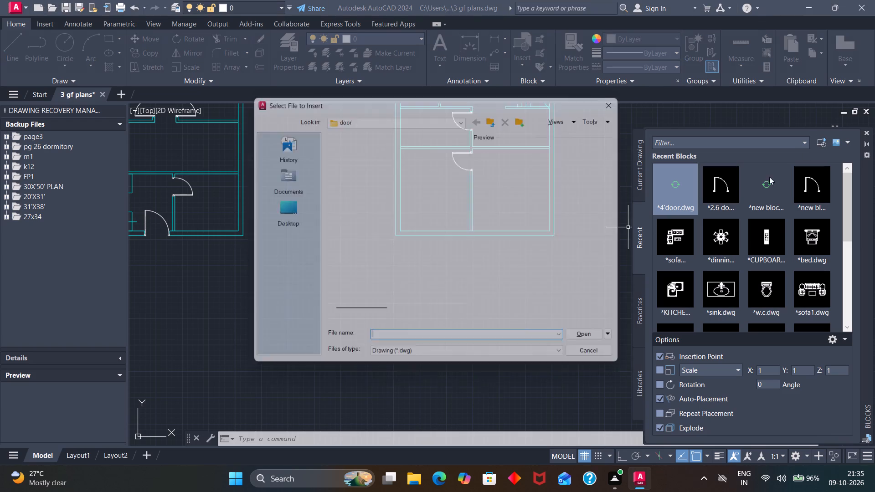
pyautogui.click(368, 211)
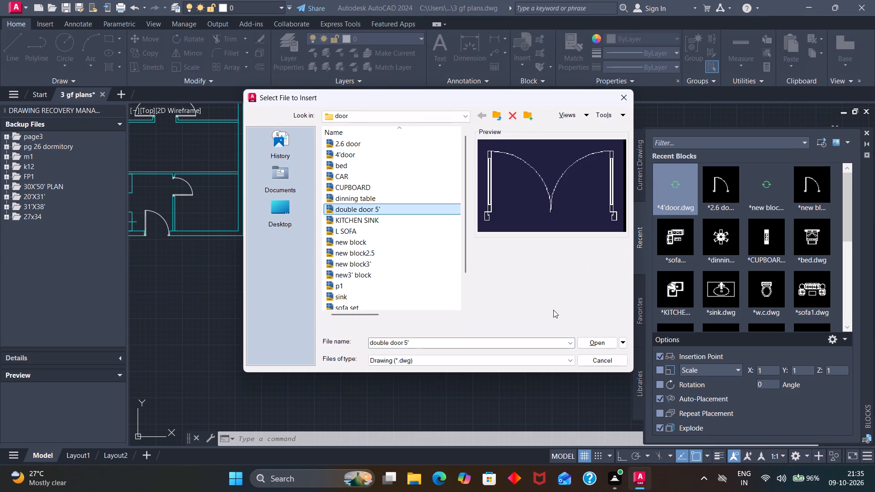
pyautogui.click(597, 344)
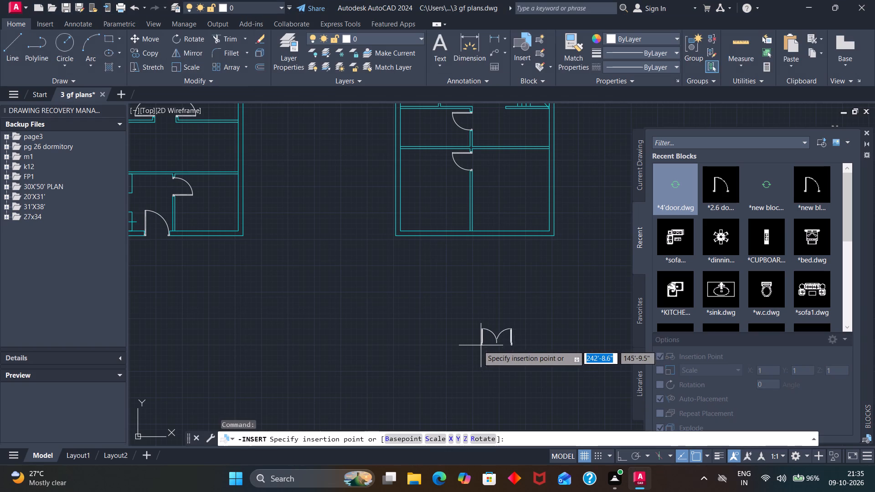
pyautogui.click(476, 328)
# Group all the parts of the new double door.
pyautogui.moveTo(525, 307); pyautogui.dragTo(578, 345)
pyautogui.press('g')
pyautogui.press('Return')
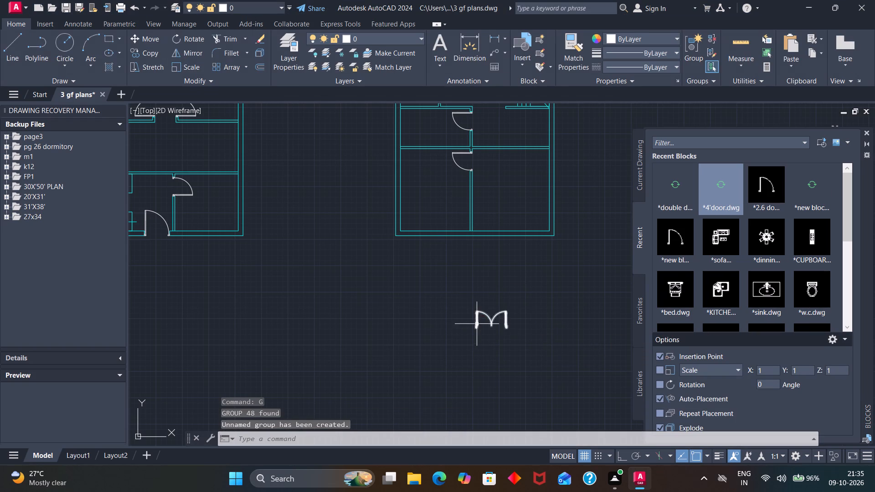
# Move the grouped double door by its left jamb corner onto the outer front wall line of the third plan's lower-right room.
pyautogui.scroll(5, 479, 331)
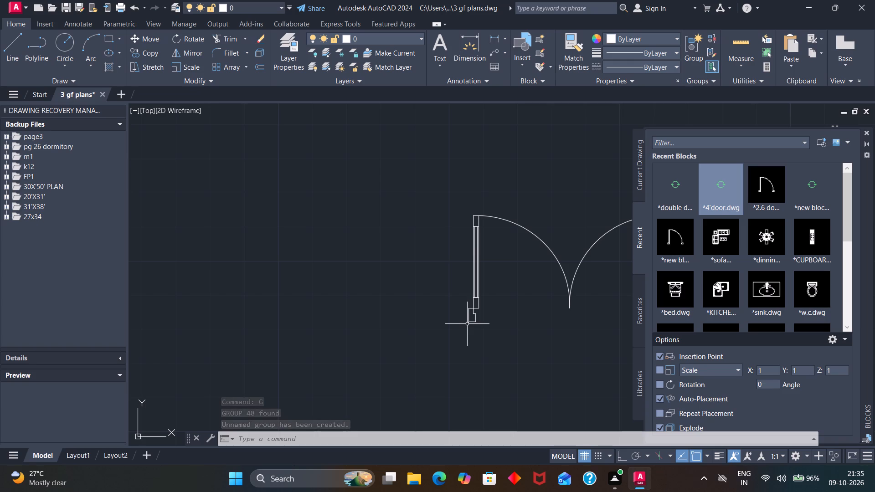
pyautogui.press('m')
pyautogui.press('Return')
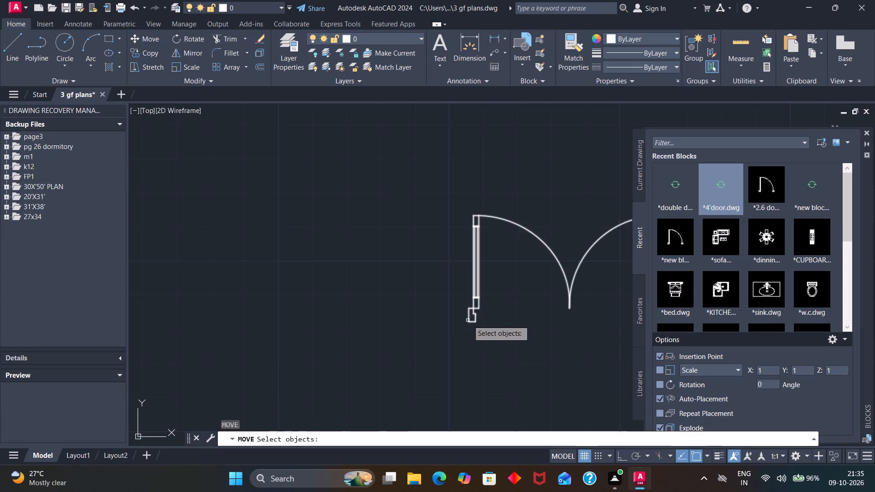
pyautogui.click(468, 320)
pyautogui.press('Return')
pyautogui.click(467, 324)
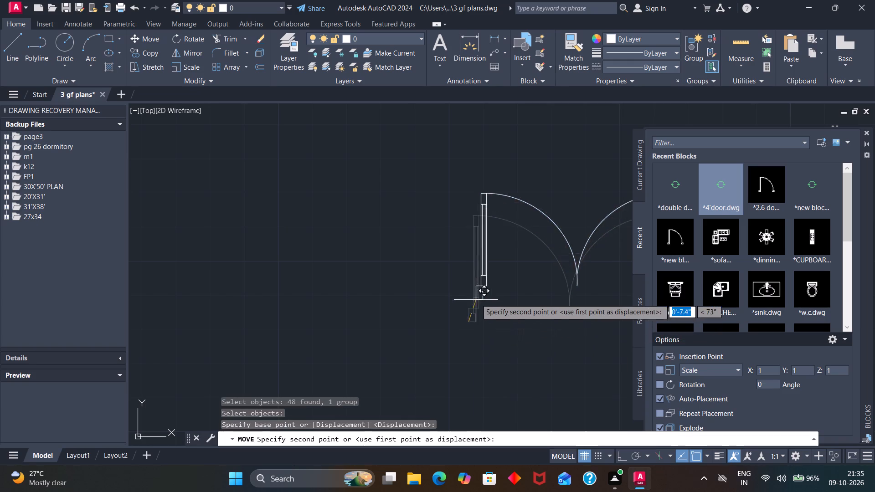
pyautogui.scroll(-4, 476, 298)
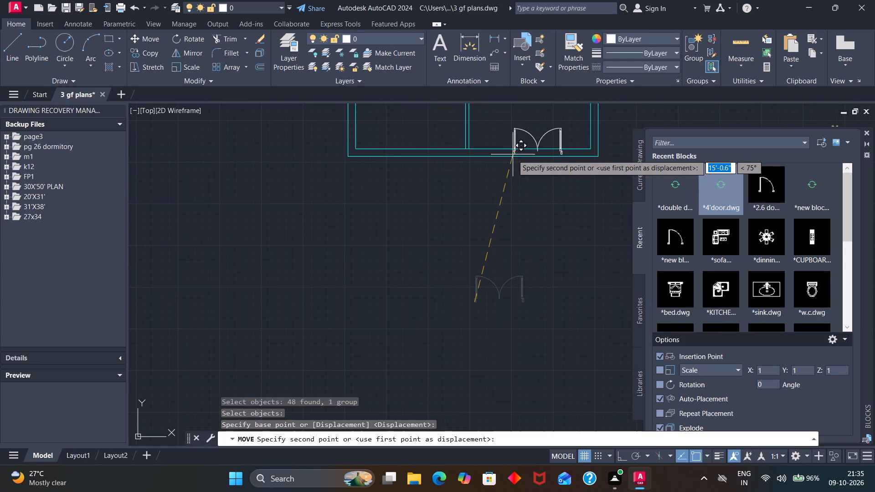
pyautogui.scroll(3, 512, 158)
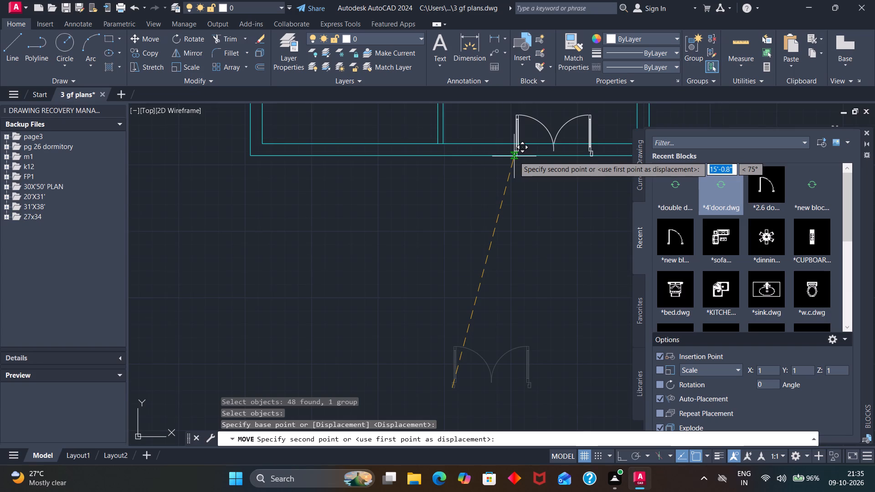
pyautogui.scroll(3, 514, 156)
pyautogui.click(515, 153)
pyautogui.scroll(-3, 515, 153)
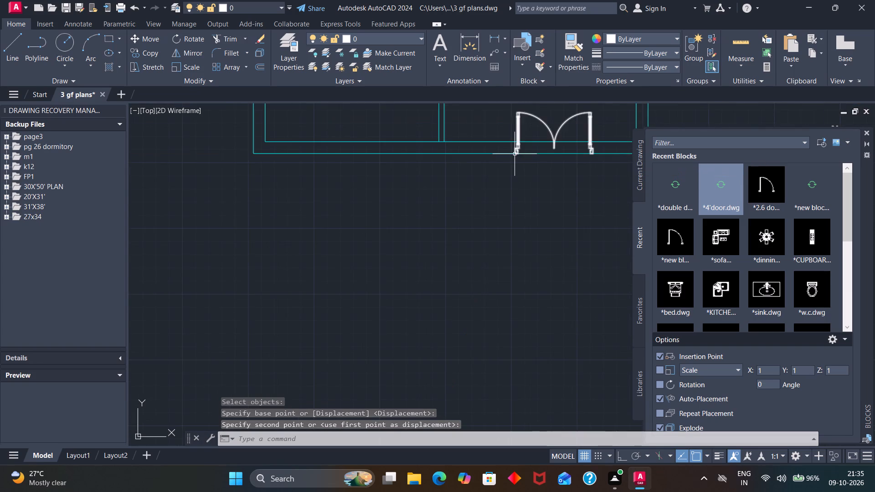
# Trim the inner and outer front wall lines between the double door's jambs in the third plan.
pyautogui.scroll(-1, 515, 154)
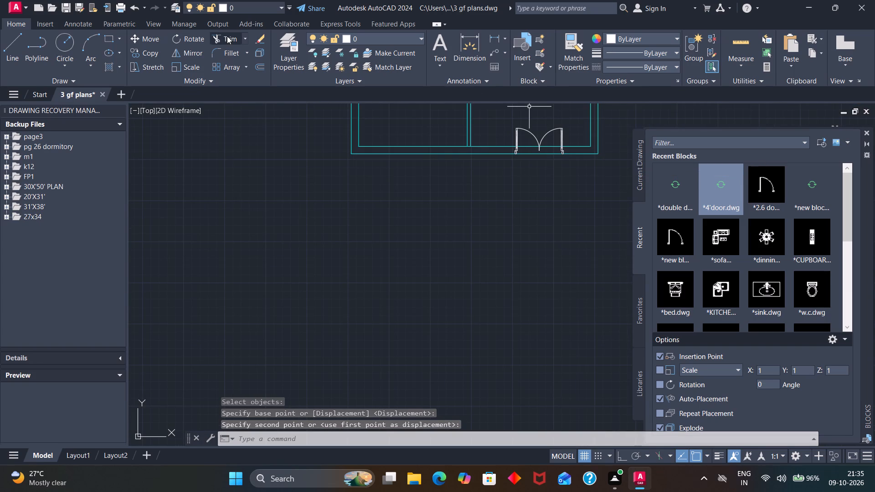
pyautogui.click(227, 36)
pyautogui.scroll(3, 539, 144)
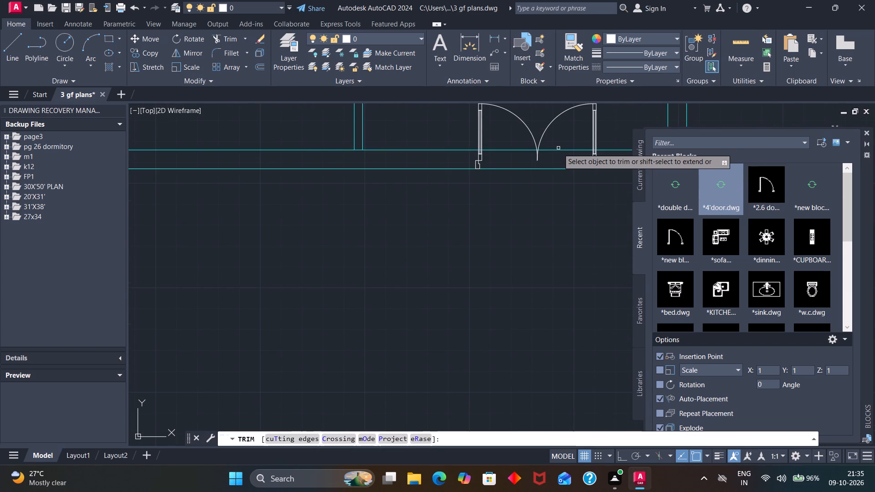
pyautogui.click(558, 149)
pyautogui.click(556, 170)
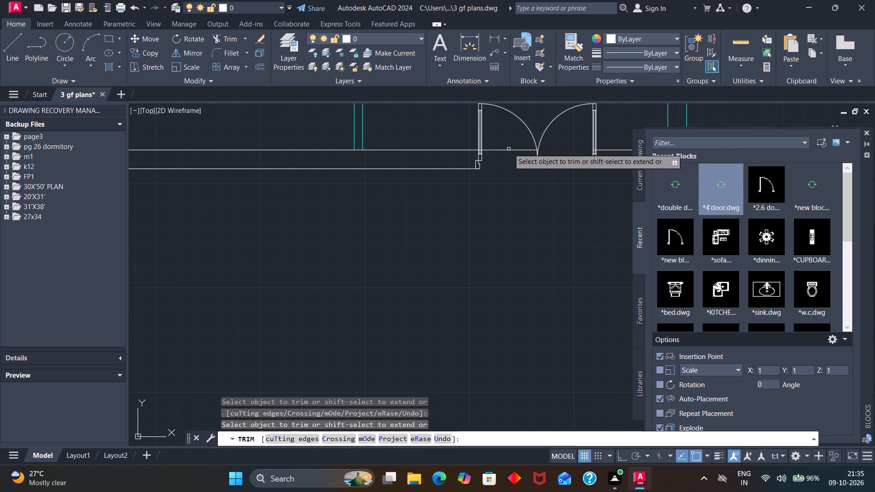
pyautogui.click(509, 149)
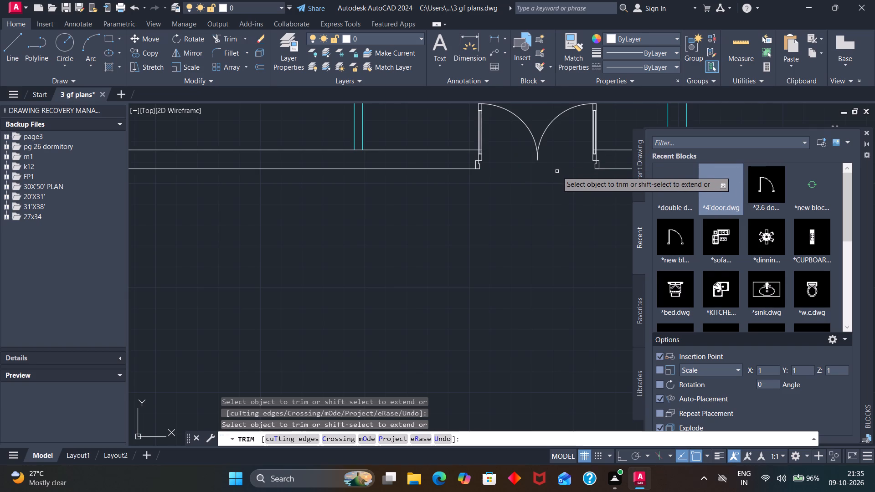
pyautogui.press('Escape')
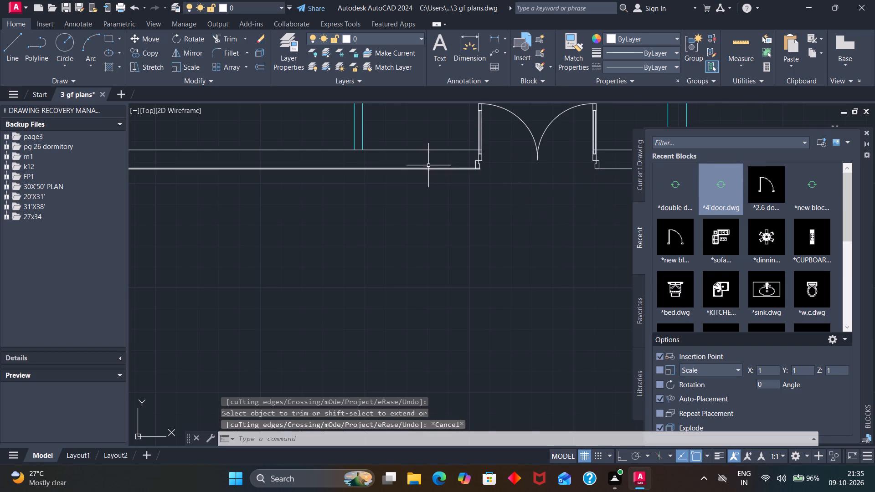
# Select the third plan's front wall segments on both sides of the double door and reapply cyan to the "wall and stairs" layer.
pyautogui.moveTo(433, 138); pyautogui.dragTo(424, 179)
pyautogui.scroll(-2, 620, 175)
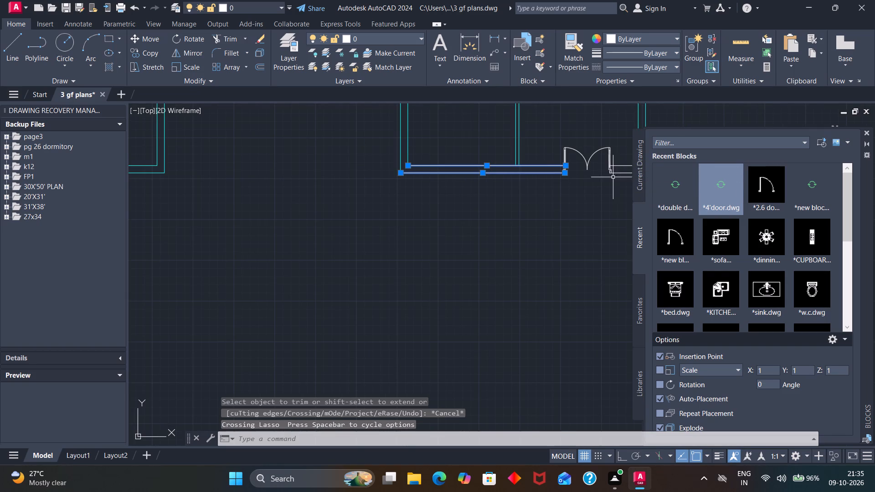
pyautogui.moveTo(624, 155); pyautogui.dragTo(625, 183)
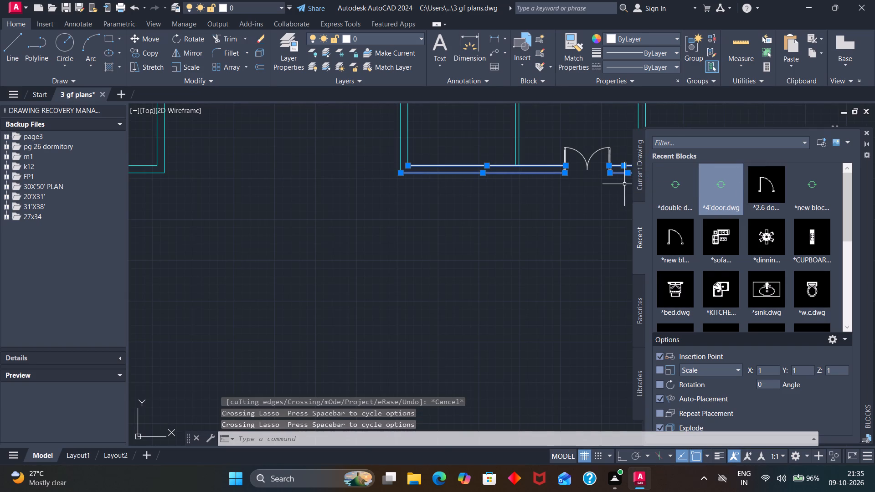
pyautogui.scroll(-2, 624, 184)
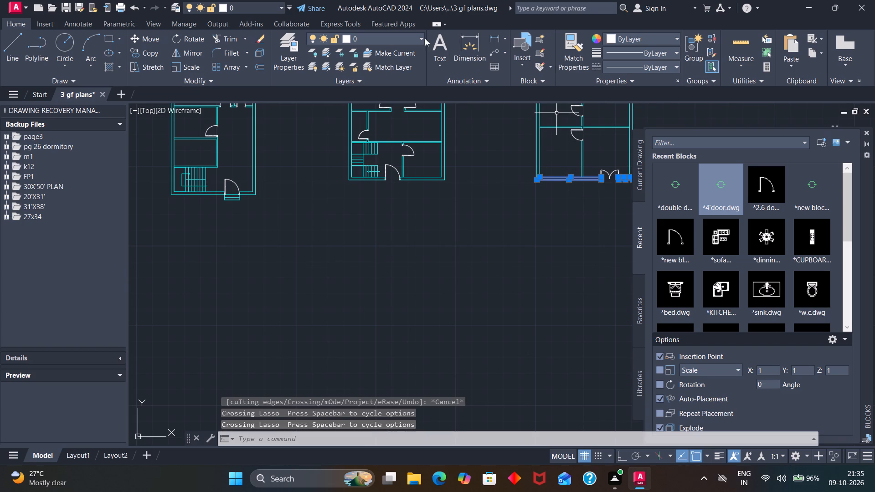
pyautogui.click(422, 38)
pyautogui.click(349, 93)
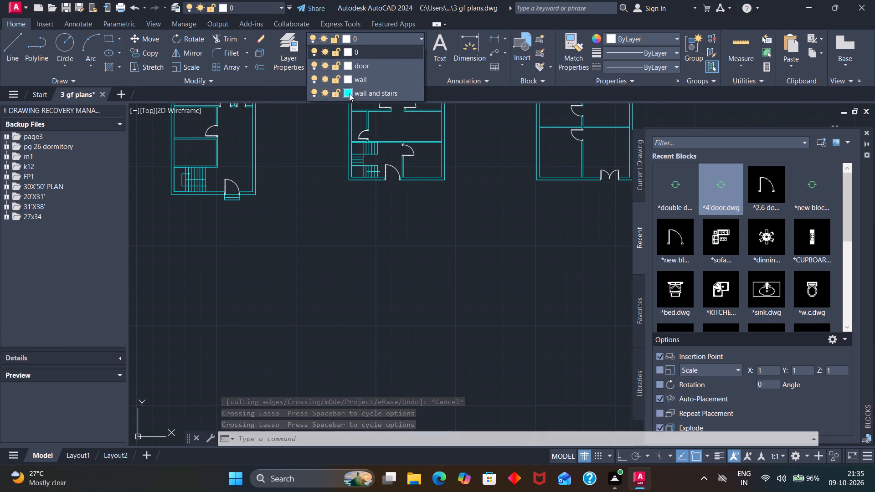
pyautogui.click(423, 344)
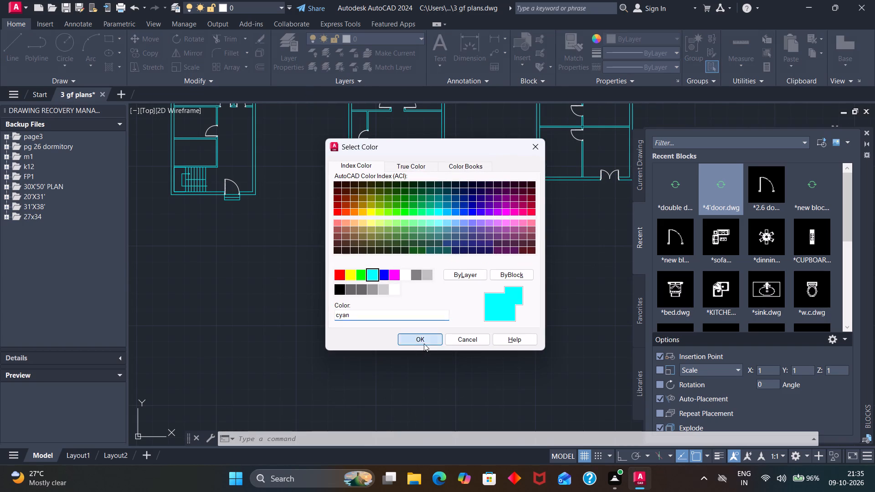
pyautogui.press('Escape')
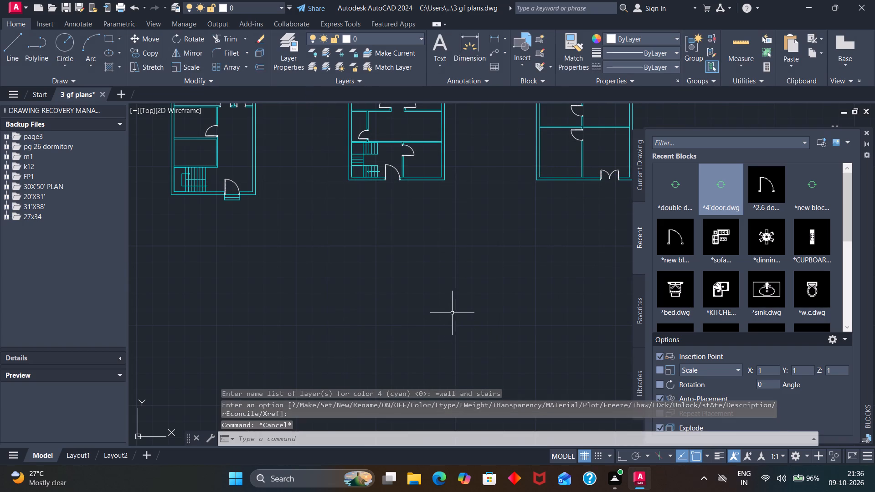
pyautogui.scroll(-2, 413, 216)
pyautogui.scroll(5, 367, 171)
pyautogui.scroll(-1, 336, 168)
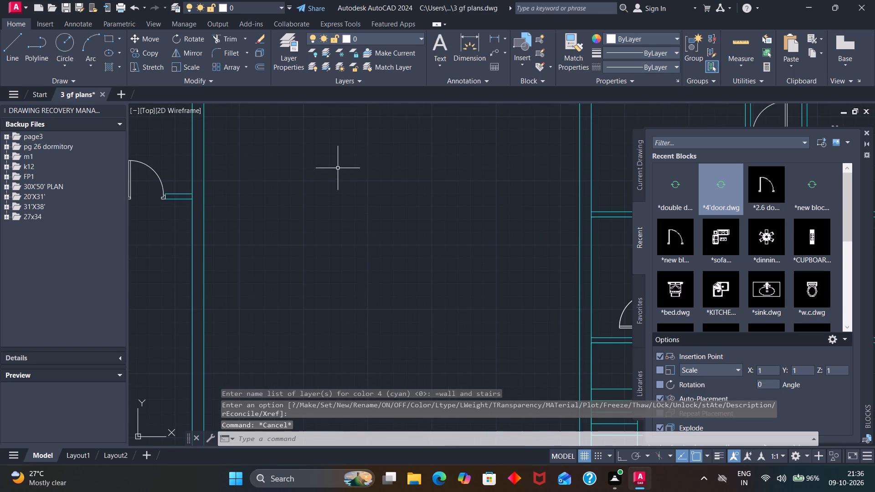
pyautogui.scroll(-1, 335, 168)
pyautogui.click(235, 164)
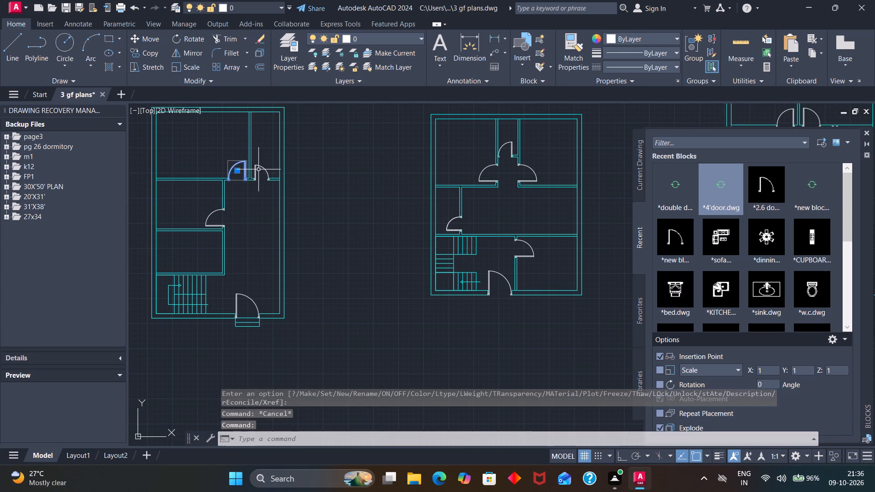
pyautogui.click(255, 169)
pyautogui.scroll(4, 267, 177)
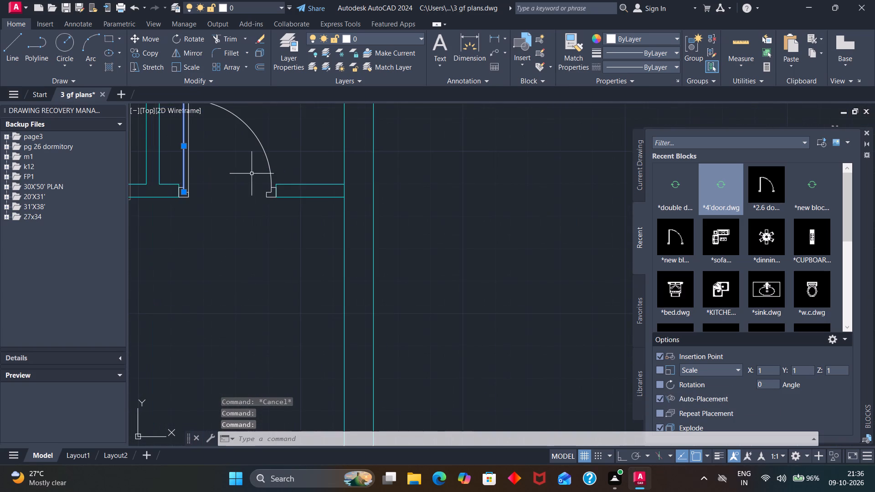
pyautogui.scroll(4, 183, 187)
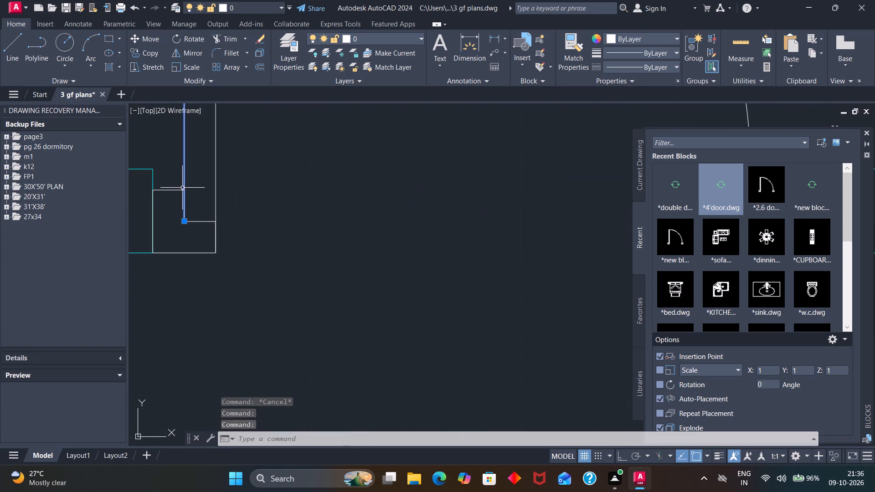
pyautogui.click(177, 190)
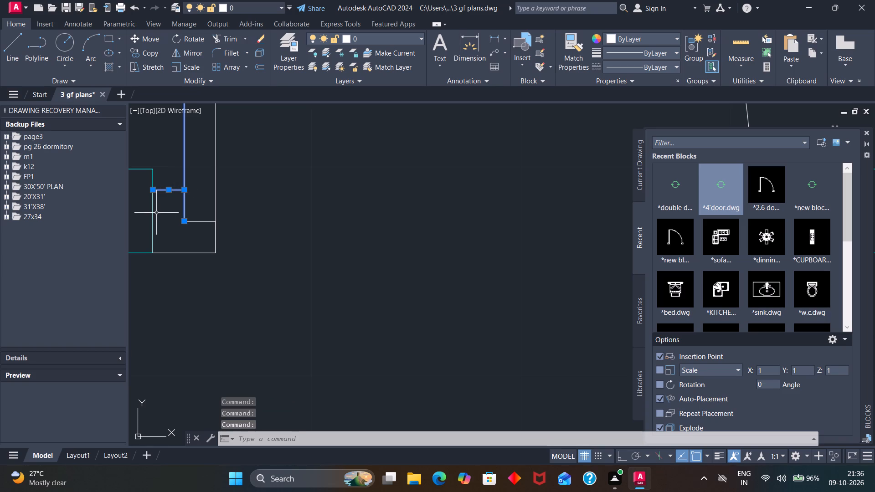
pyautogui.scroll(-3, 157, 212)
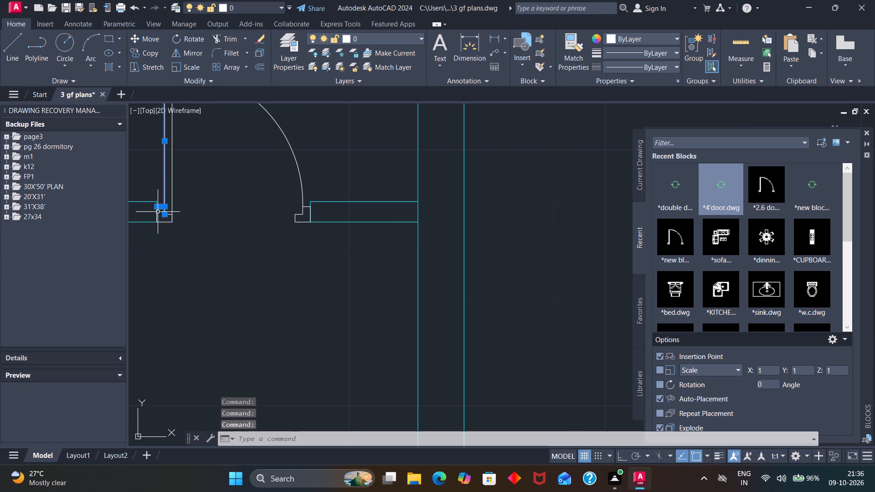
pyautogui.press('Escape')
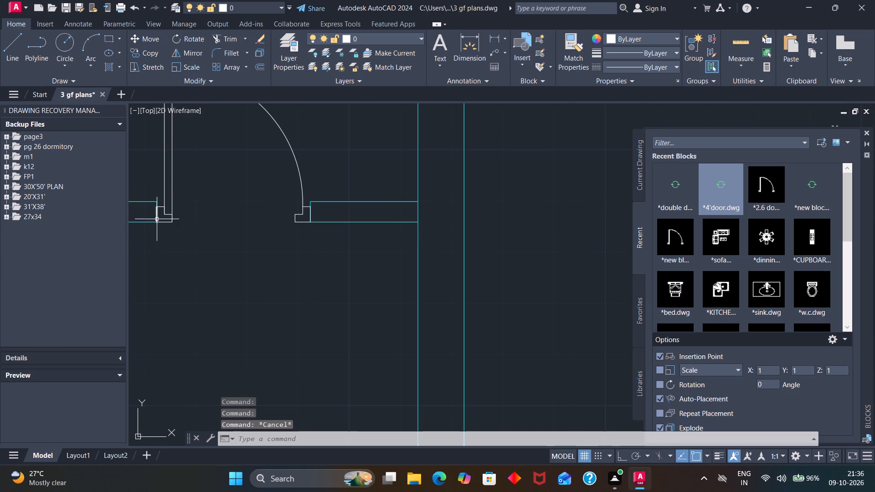
# Group the leaf, swing arc and both jambs of the narrow door to the first plan's small upper-right room.
pyautogui.scroll(4, 158, 219)
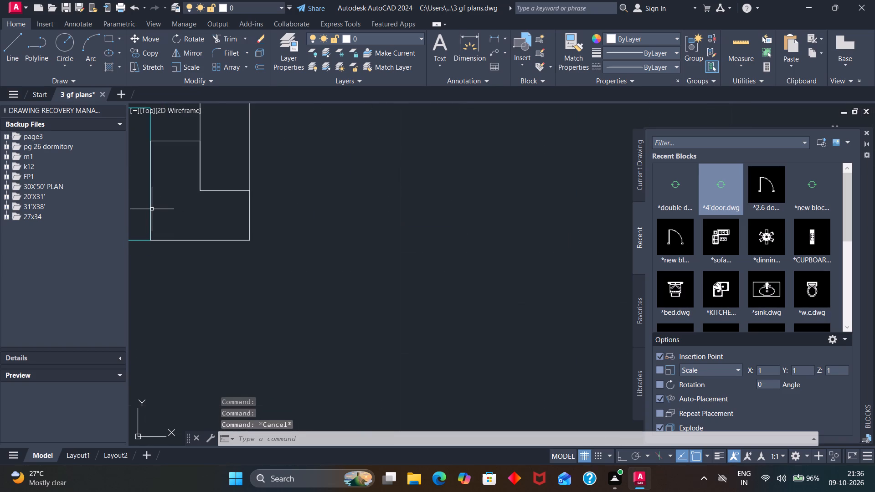
pyautogui.click(150, 211)
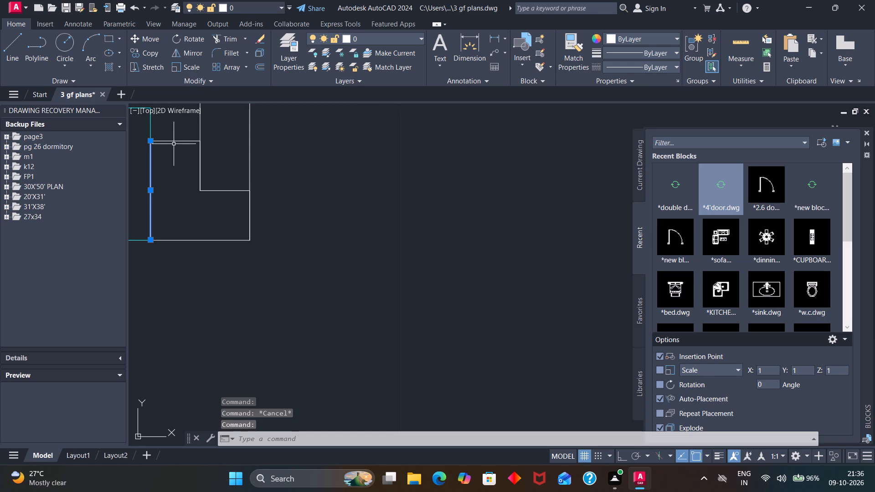
pyautogui.click(175, 142)
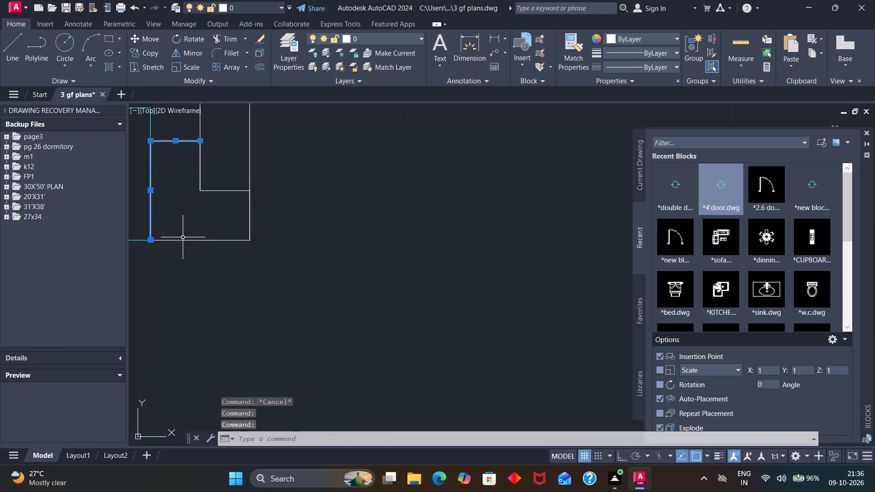
pyautogui.click(183, 240)
pyautogui.moveTo(180, 183); pyautogui.dragTo(242, 187)
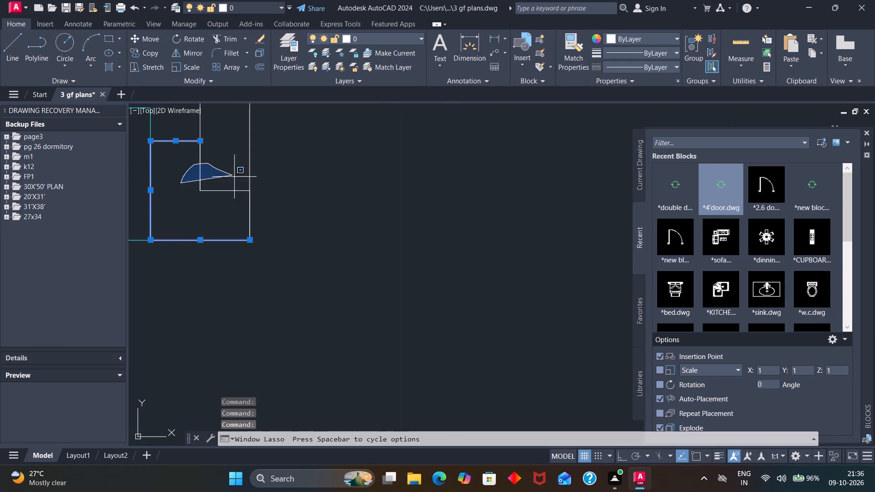
pyautogui.moveTo(242, 187); pyautogui.dragTo(275, 220)
pyautogui.scroll(-2, 281, 188)
pyautogui.moveTo(283, 158); pyautogui.dragTo(239, 150)
pyautogui.scroll(13, 260, 188)
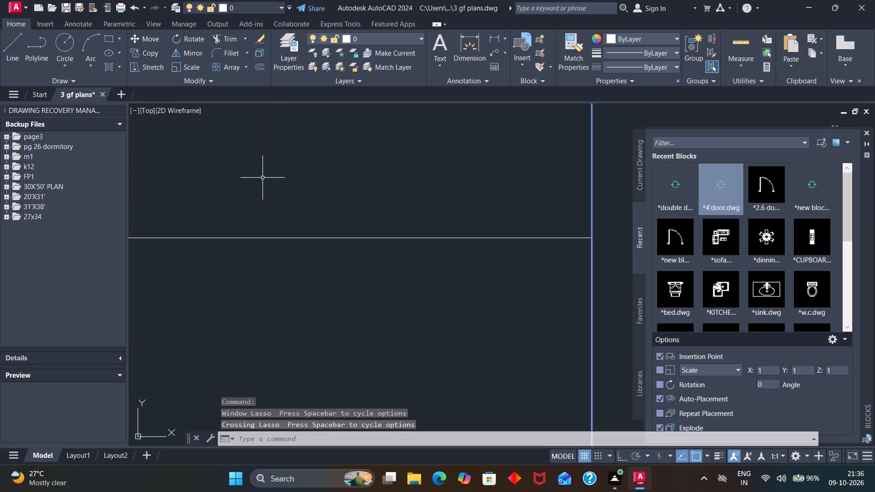
pyautogui.moveTo(262, 175); pyautogui.dragTo(265, 279)
pyautogui.moveTo(266, 253); pyautogui.dragTo(267, 219)
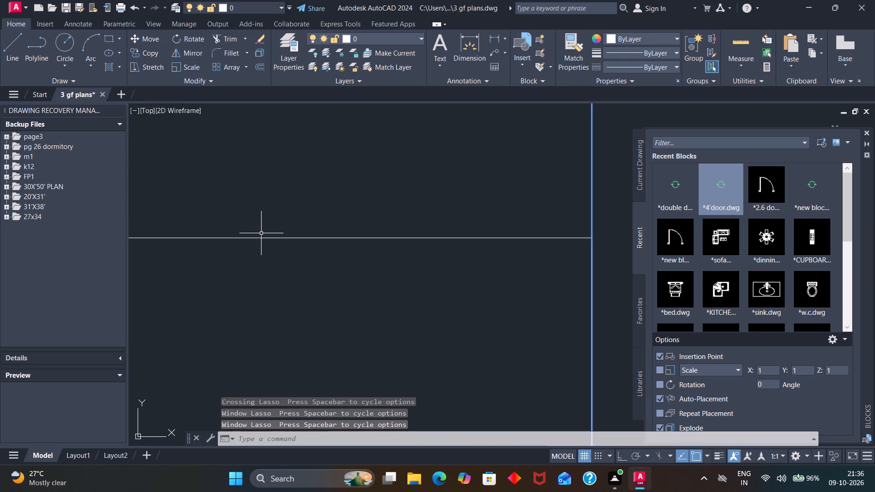
pyautogui.click(261, 236)
pyautogui.scroll(-8, 268, 227)
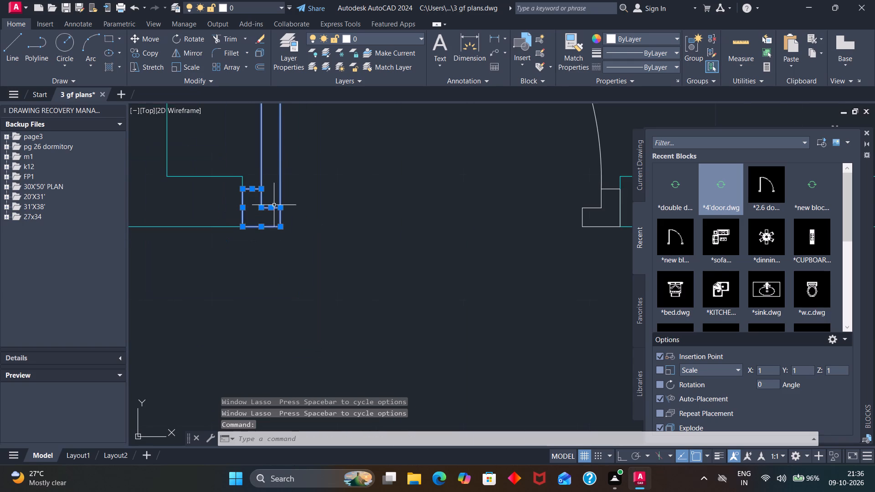
pyautogui.scroll(-2, 319, 195)
pyautogui.scroll(-2, 382, 170)
pyautogui.scroll(6, 396, 147)
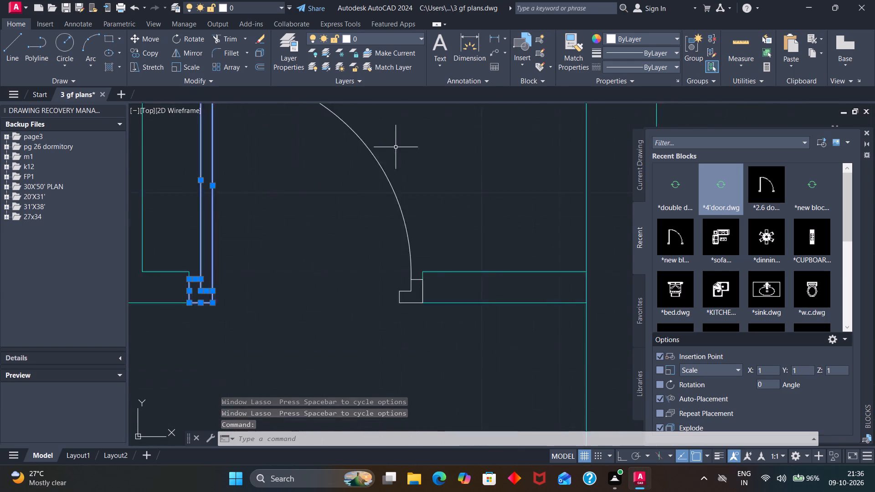
pyautogui.scroll(1, 395, 148)
pyautogui.moveTo(393, 148); pyautogui.dragTo(268, 335)
pyautogui.scroll(-4, 315, 272)
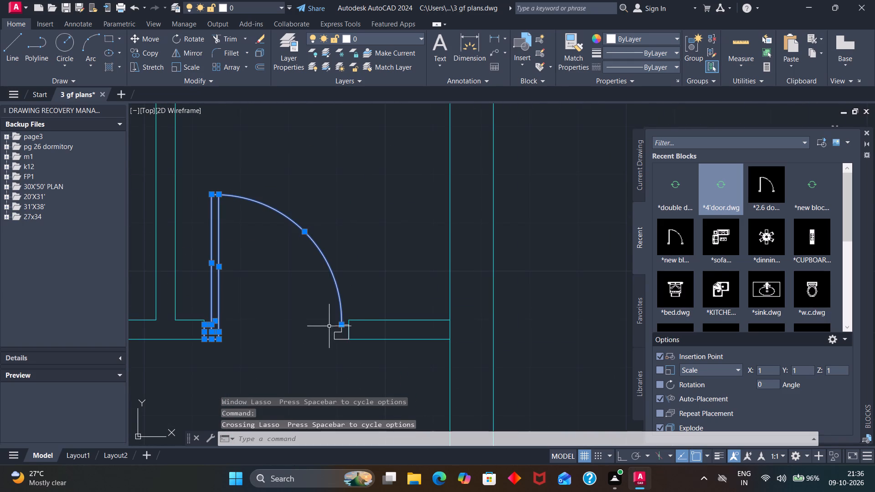
pyautogui.scroll(4, 350, 349)
pyautogui.click(338, 258)
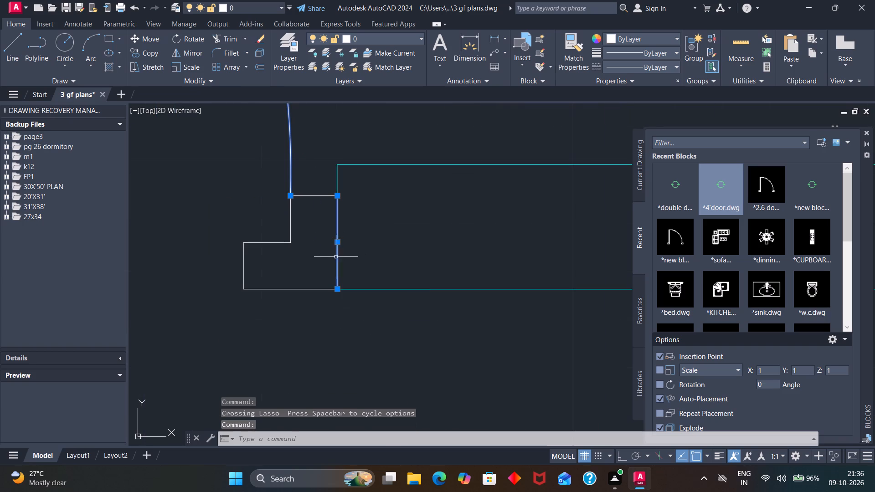
pyautogui.moveTo(319, 180); pyautogui.dragTo(288, 299)
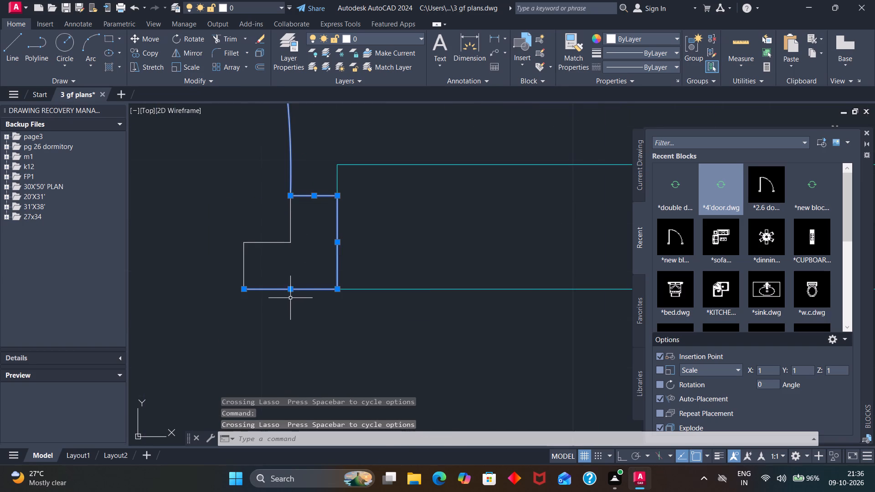
pyautogui.moveTo(267, 219); pyautogui.dragTo(236, 287)
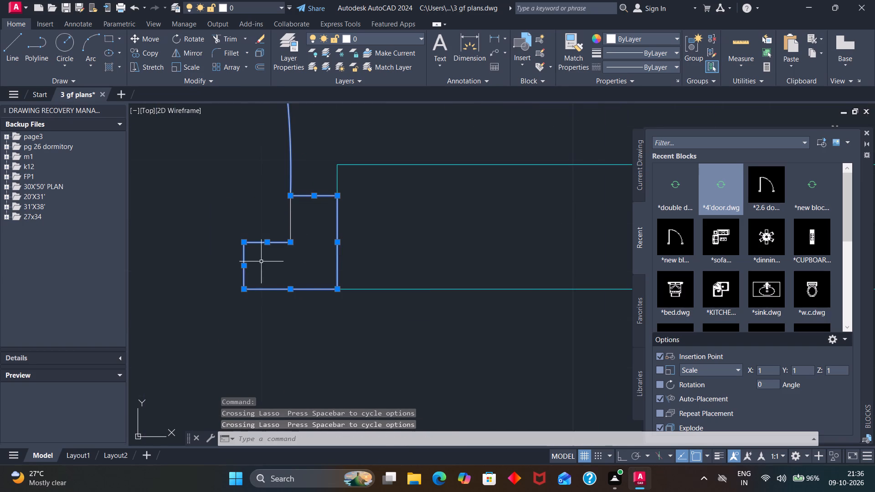
pyautogui.moveTo(277, 225); pyautogui.dragTo(299, 215)
pyautogui.moveTo(301, 224); pyautogui.dragTo(264, 228)
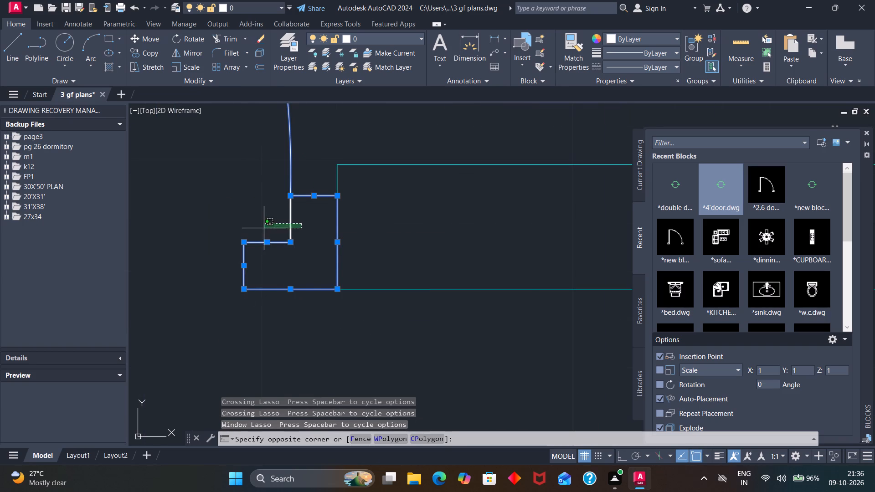
pyautogui.click(289, 222)
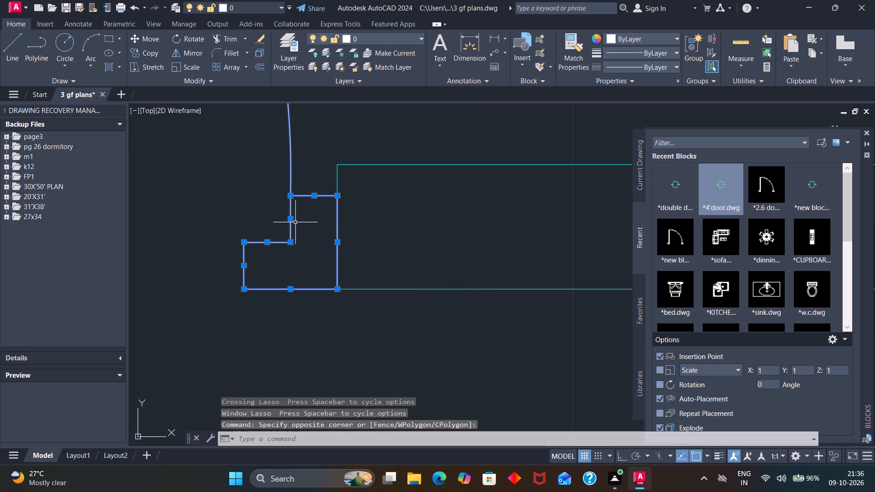
pyautogui.press('g')
pyautogui.press('Return')
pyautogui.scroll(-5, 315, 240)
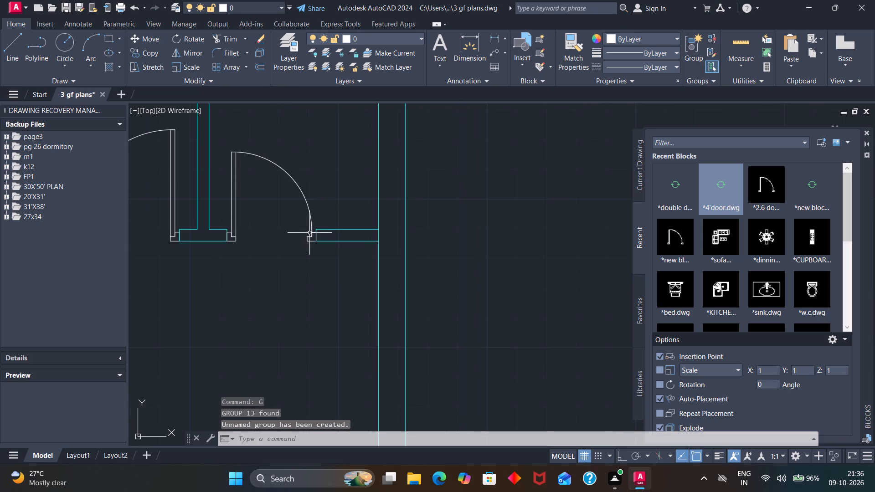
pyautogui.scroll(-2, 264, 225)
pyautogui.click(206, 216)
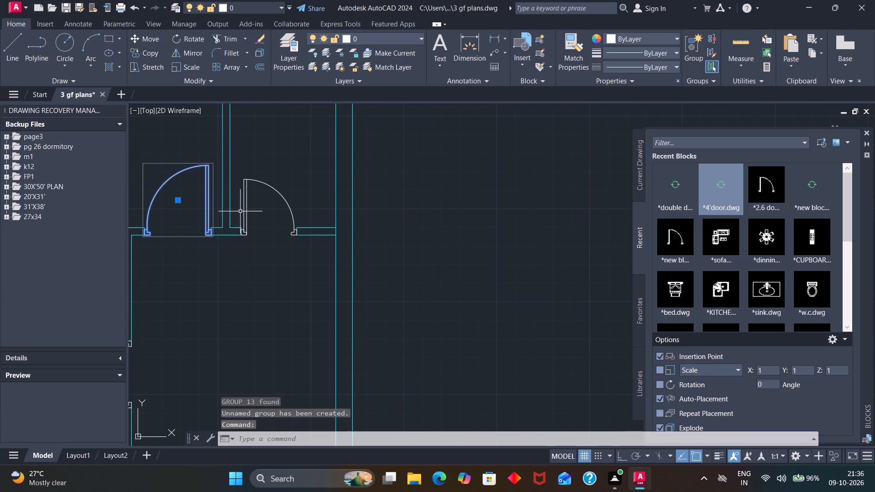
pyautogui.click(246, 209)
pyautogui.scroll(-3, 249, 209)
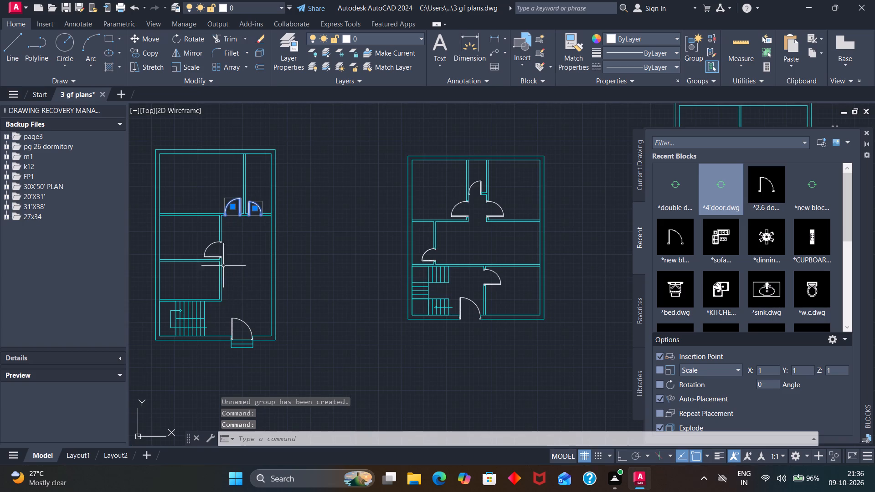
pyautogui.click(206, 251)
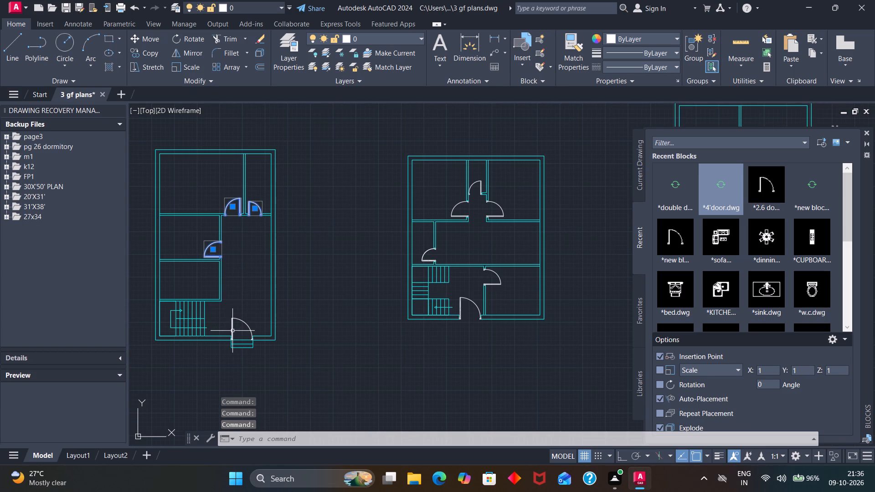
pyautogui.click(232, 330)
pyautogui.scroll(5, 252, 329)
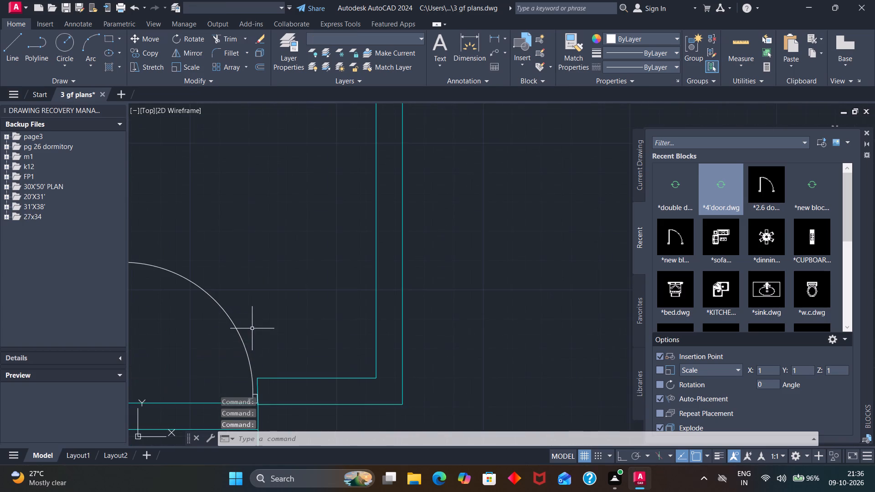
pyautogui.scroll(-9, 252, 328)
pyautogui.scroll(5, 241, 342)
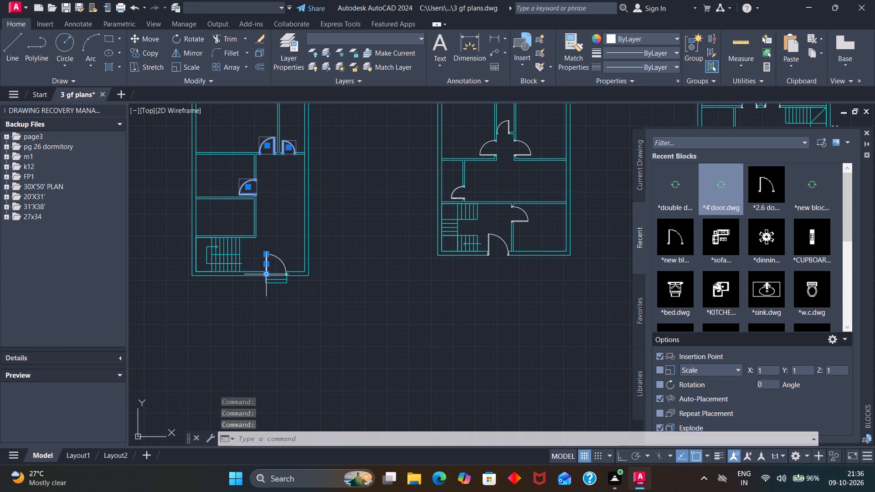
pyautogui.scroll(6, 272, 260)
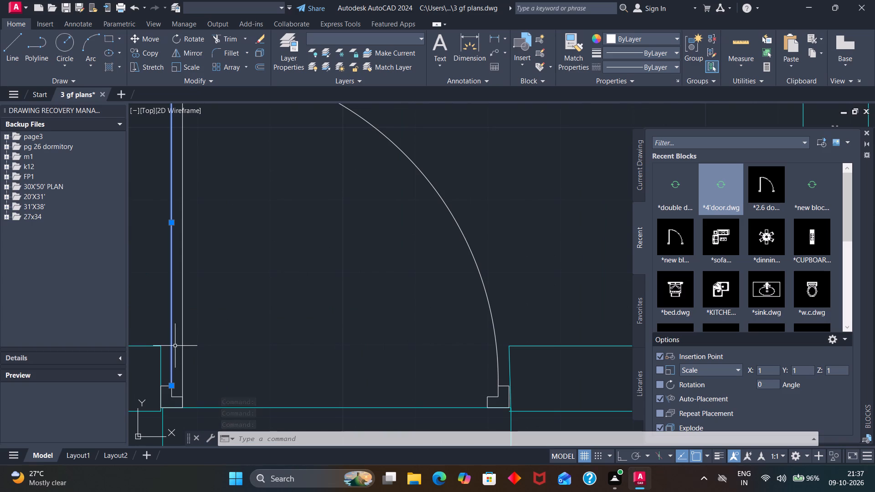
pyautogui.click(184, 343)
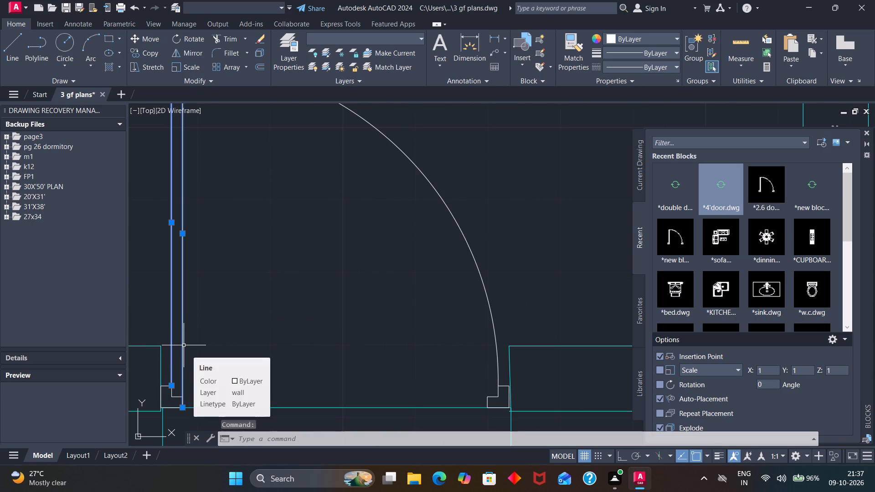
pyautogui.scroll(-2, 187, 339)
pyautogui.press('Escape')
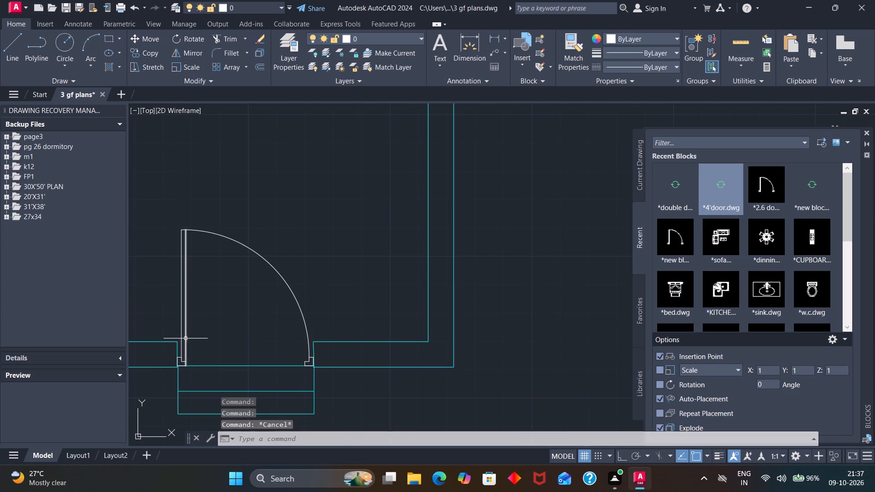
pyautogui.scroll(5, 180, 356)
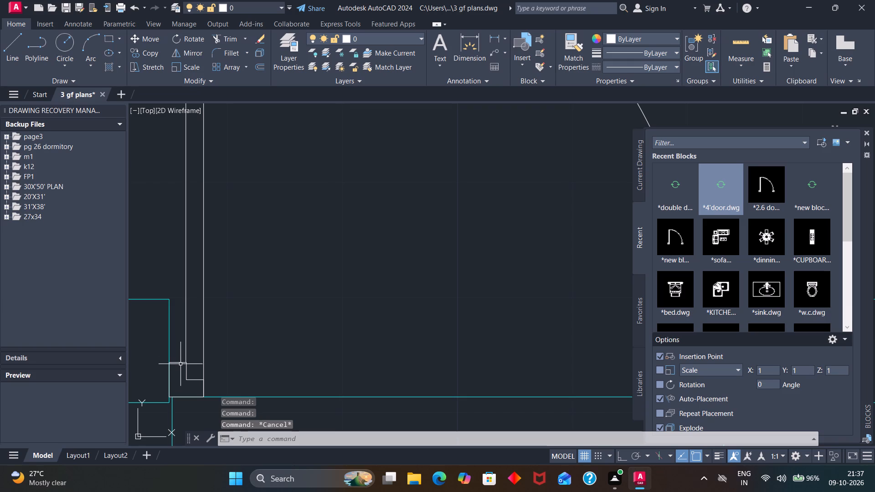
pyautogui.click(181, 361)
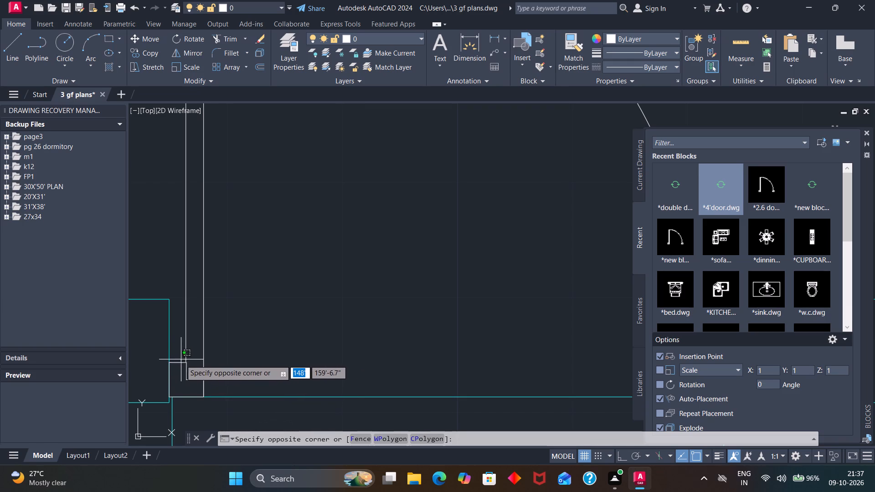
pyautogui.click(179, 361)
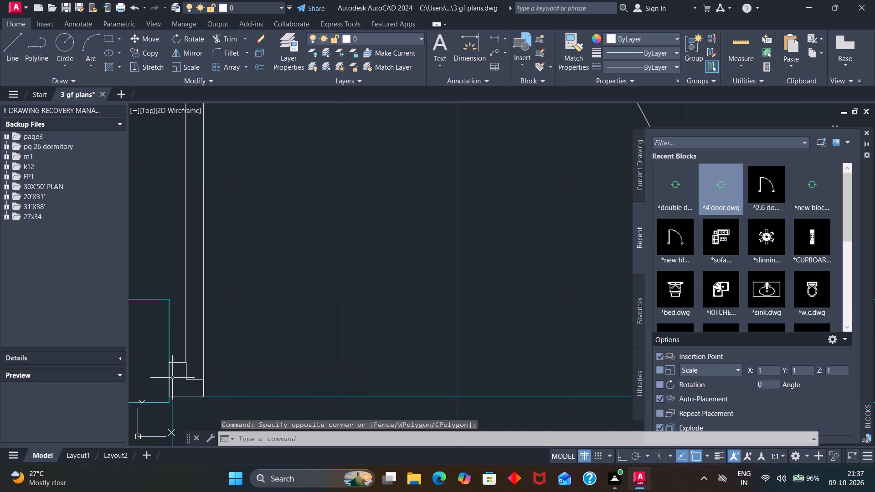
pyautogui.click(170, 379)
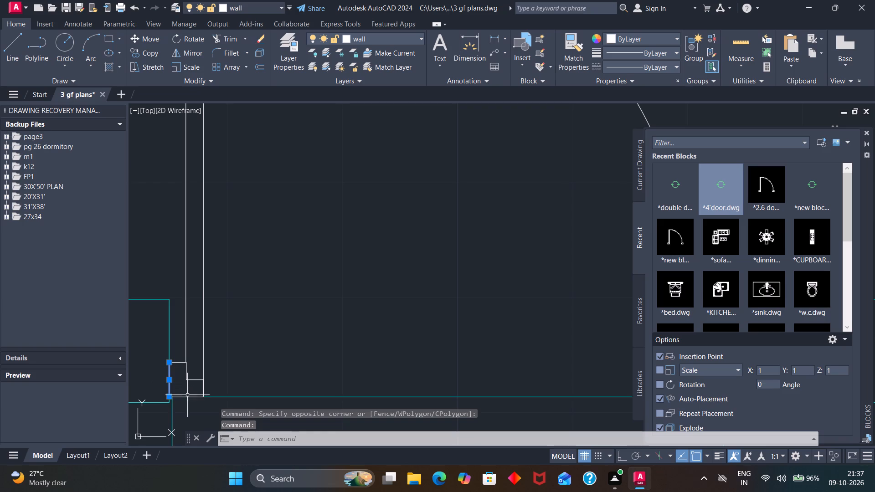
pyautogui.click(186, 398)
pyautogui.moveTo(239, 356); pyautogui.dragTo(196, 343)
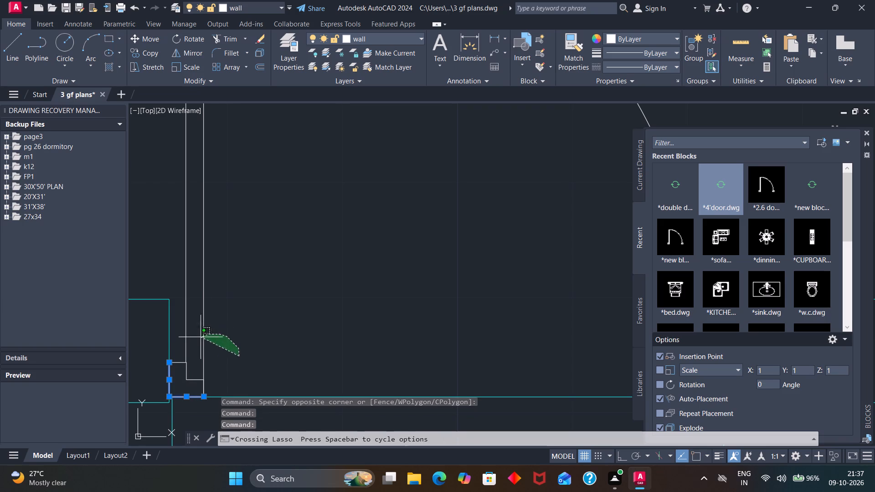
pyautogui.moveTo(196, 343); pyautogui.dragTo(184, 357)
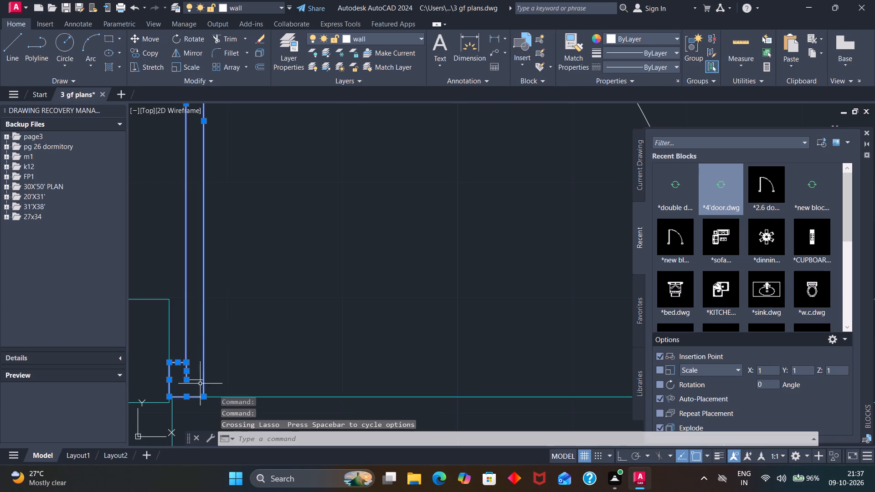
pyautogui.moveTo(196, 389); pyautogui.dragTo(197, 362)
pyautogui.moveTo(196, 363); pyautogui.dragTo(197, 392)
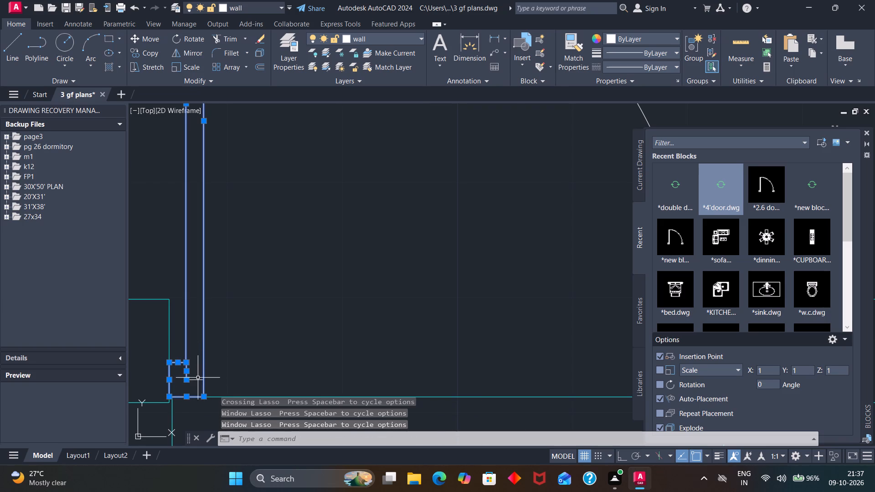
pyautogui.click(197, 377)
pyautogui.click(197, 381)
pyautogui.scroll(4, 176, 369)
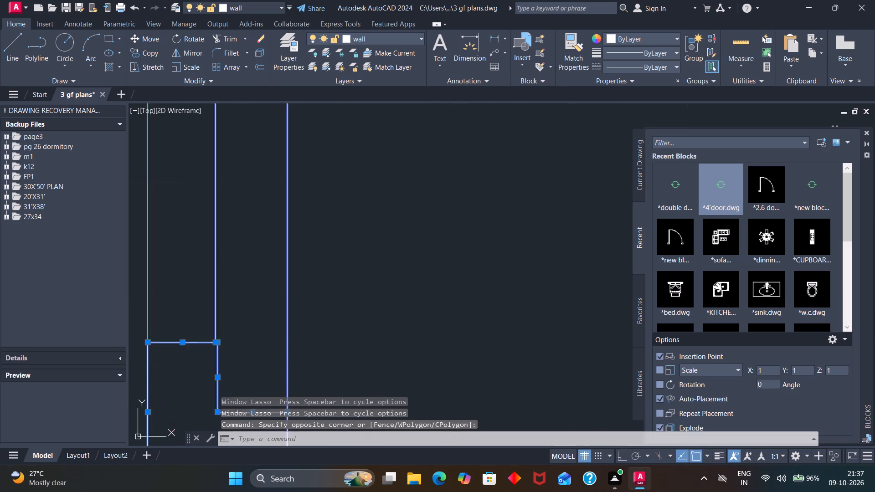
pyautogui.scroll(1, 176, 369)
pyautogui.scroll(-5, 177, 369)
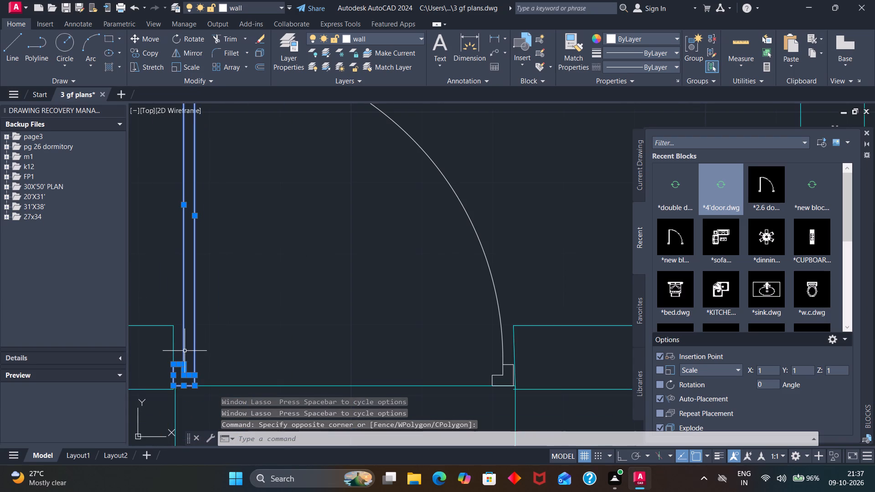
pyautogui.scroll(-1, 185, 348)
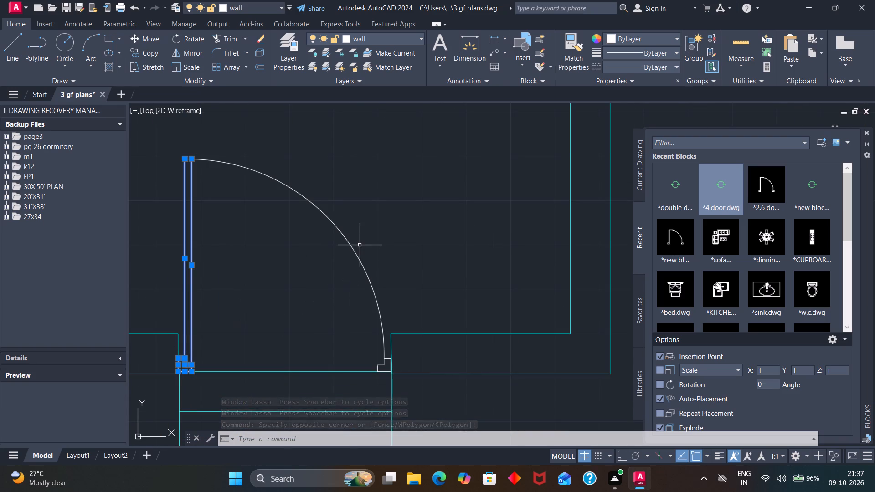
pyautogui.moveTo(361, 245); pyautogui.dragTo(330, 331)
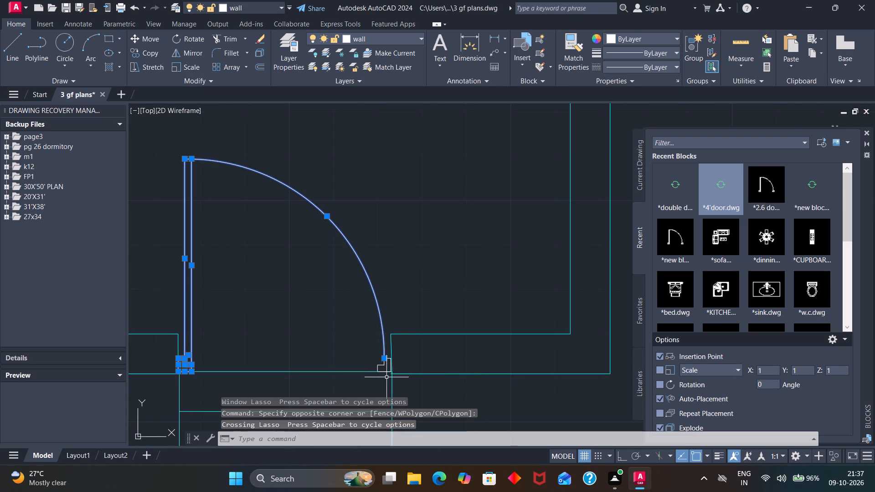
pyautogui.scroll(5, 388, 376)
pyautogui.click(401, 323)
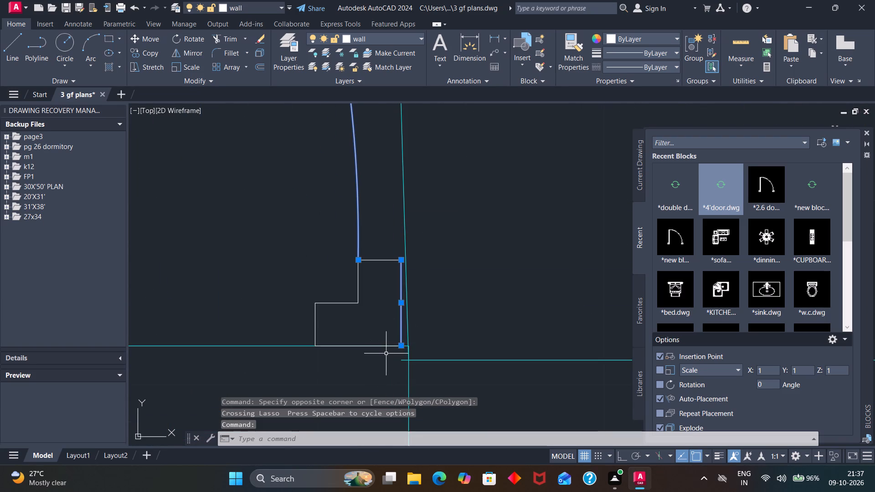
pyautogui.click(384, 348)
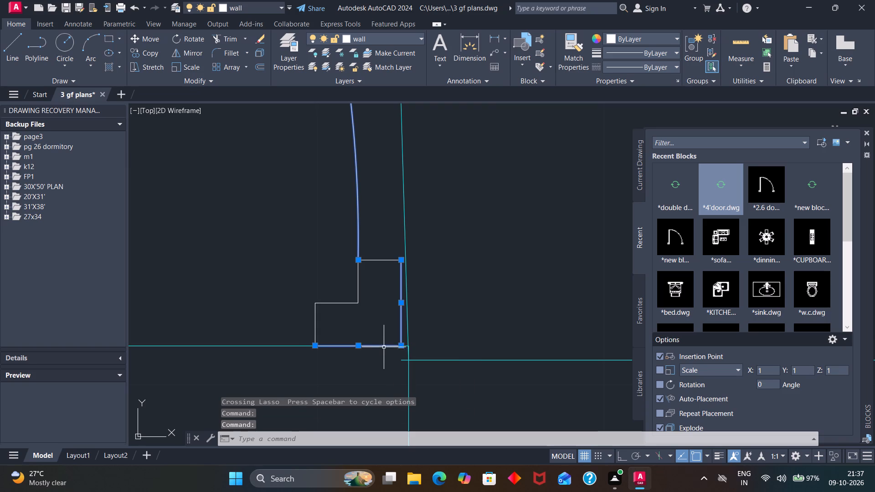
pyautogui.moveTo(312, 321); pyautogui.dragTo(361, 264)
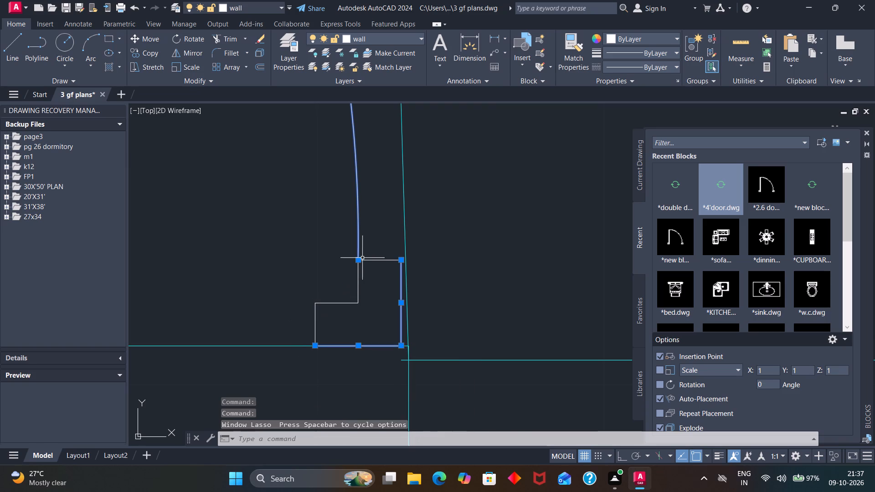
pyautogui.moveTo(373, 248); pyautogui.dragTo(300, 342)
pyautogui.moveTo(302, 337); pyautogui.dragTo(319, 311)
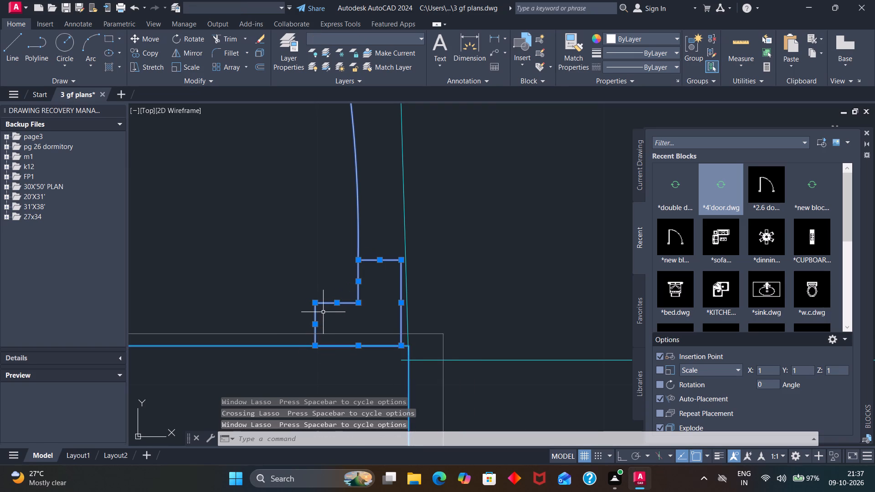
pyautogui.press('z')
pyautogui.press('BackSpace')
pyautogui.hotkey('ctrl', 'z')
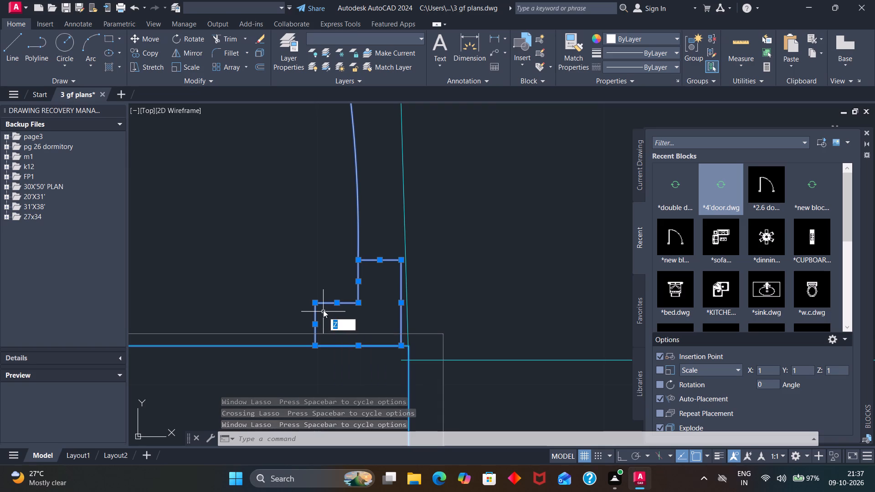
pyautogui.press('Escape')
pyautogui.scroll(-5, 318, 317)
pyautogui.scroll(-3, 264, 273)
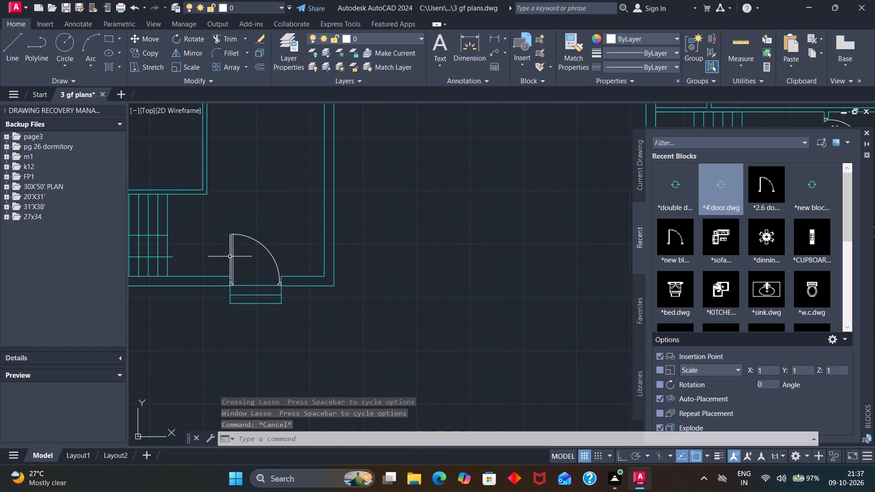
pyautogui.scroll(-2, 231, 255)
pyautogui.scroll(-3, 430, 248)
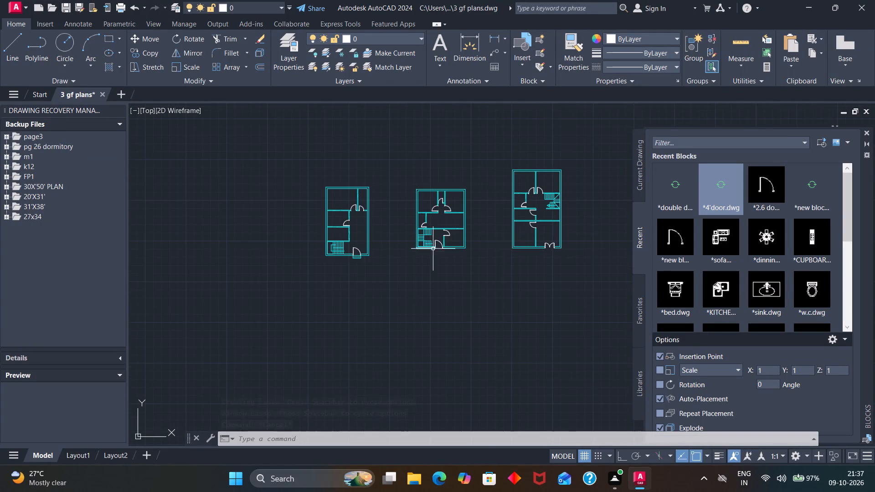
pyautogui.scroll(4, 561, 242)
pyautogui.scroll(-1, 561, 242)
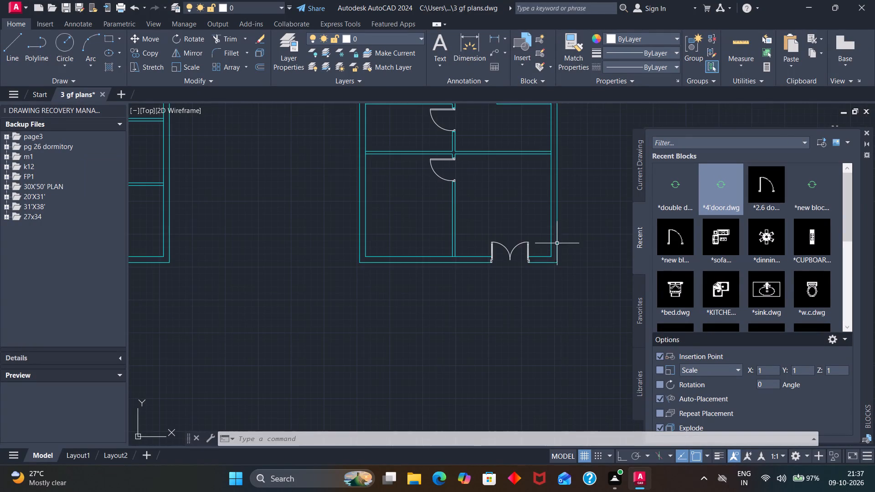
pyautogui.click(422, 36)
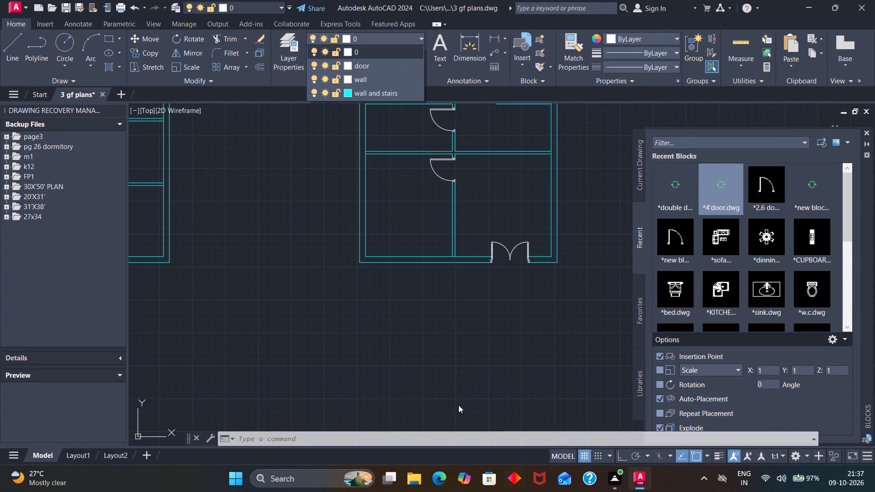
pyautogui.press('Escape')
# Erase the stray short vertical line lying in empty space beyond the third plan.
pyautogui.scroll(-3, 355, 319)
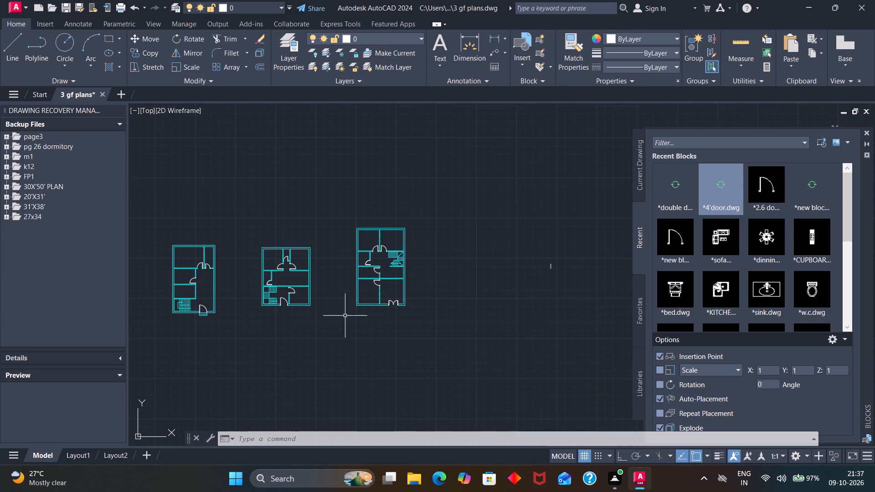
pyautogui.scroll(4, 571, 274)
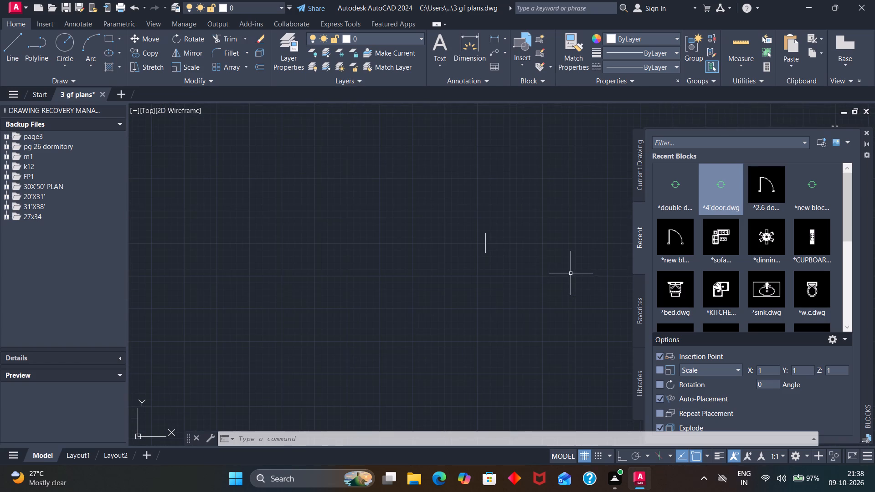
pyautogui.moveTo(489, 241); pyautogui.dragTo(477, 249)
pyautogui.click(484, 246)
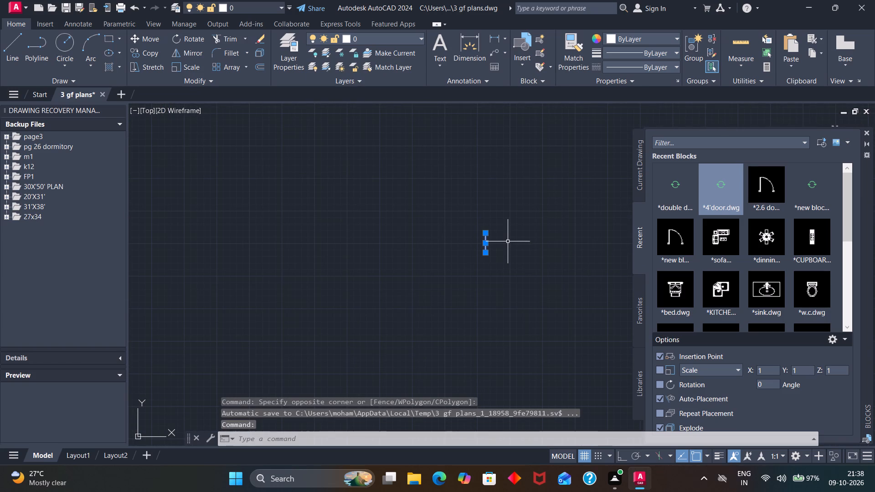
pyautogui.write('era')
pyautogui.press('Return')
# Examine the walls, stairs and doors of the three ground-floor plans.
pyautogui.scroll(-3, 385, 236)
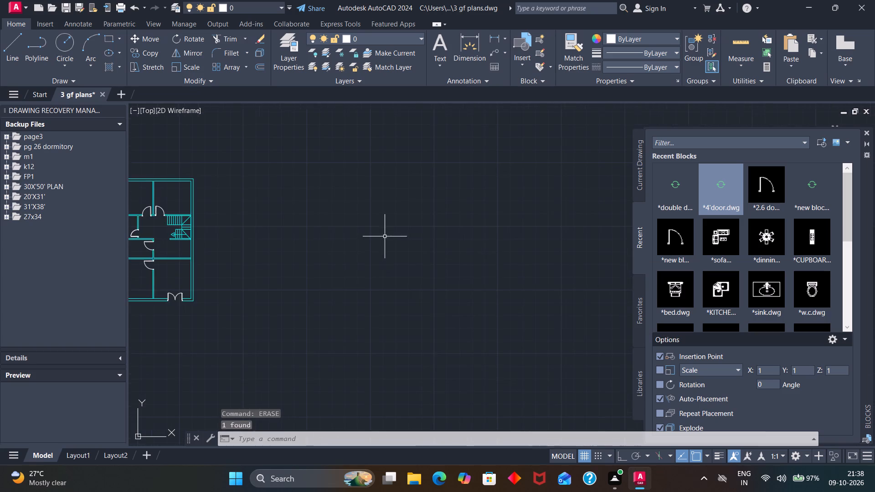
pyautogui.scroll(-3, 225, 231)
pyautogui.scroll(3, 144, 238)
pyautogui.scroll(-4, 144, 238)
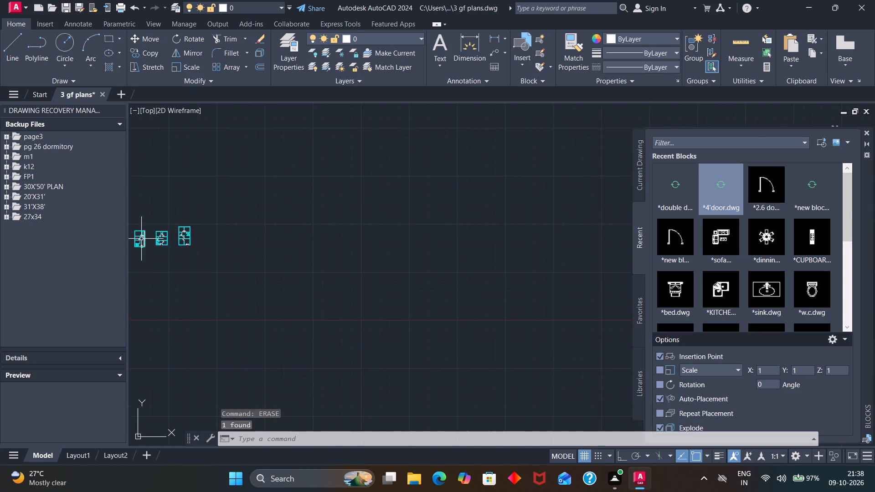
pyautogui.scroll(3, 129, 237)
pyautogui.scroll(3, 181, 241)
pyautogui.scroll(-1, 182, 241)
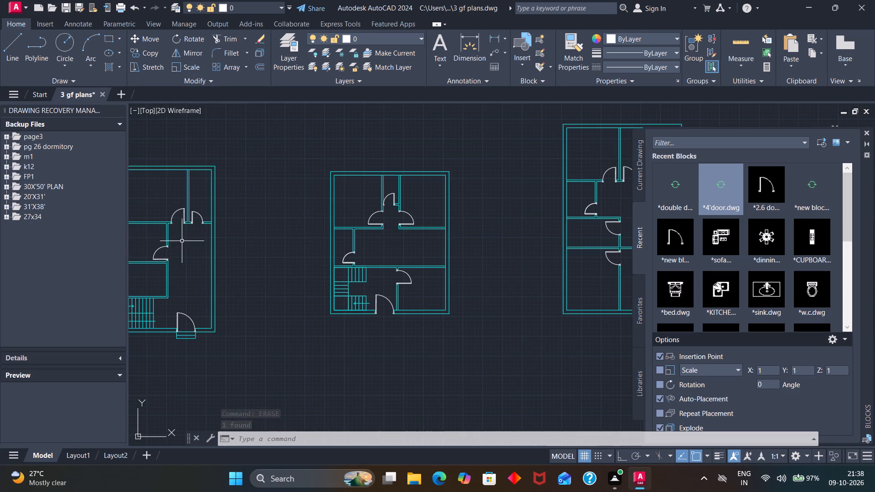
pyautogui.scroll(2, 157, 249)
pyautogui.scroll(-2, 158, 249)
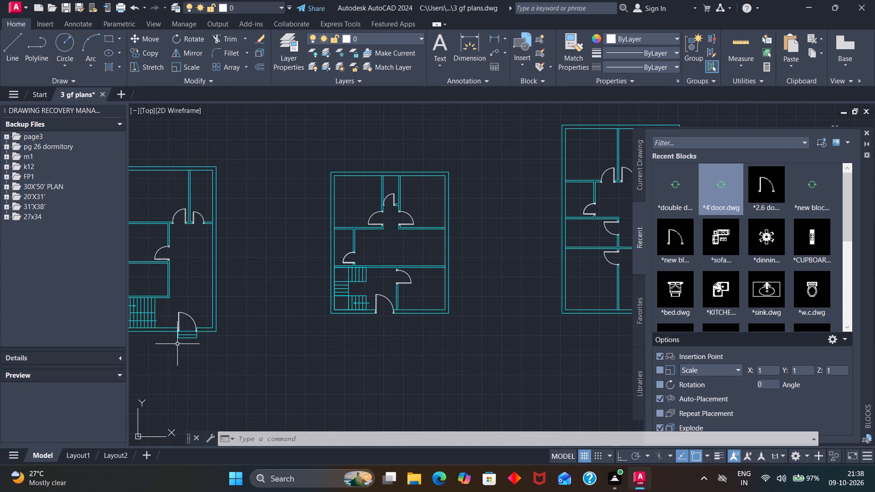
pyautogui.scroll(2, 180, 346)
pyautogui.scroll(-1, 180, 346)
pyautogui.scroll(-2, 149, 278)
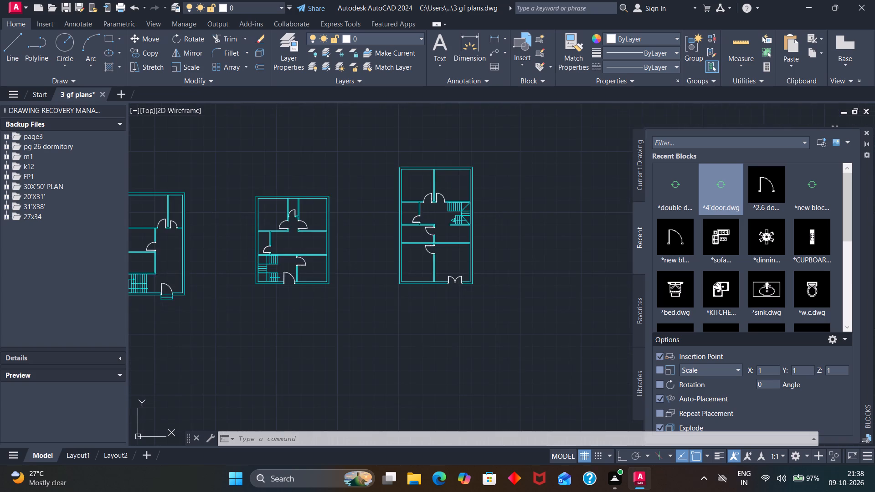
pyautogui.scroll(-2, 141, 269)
pyautogui.scroll(3, 136, 268)
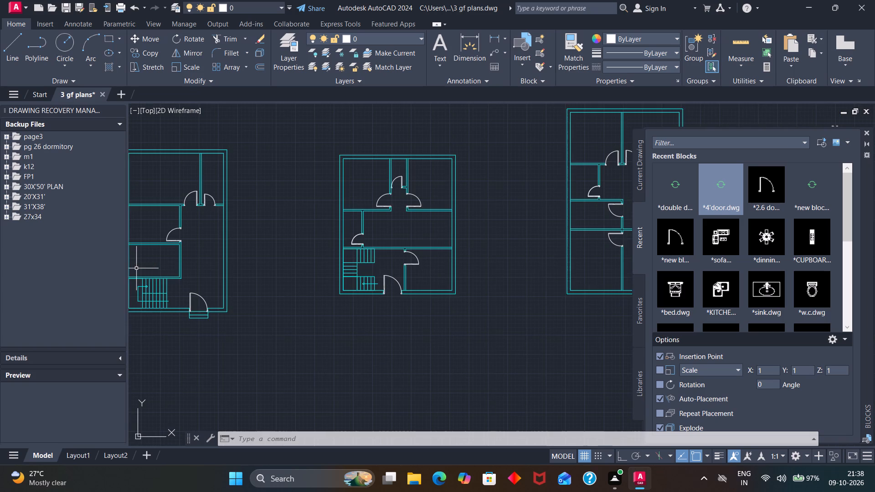
pyautogui.scroll(-1, 136, 268)
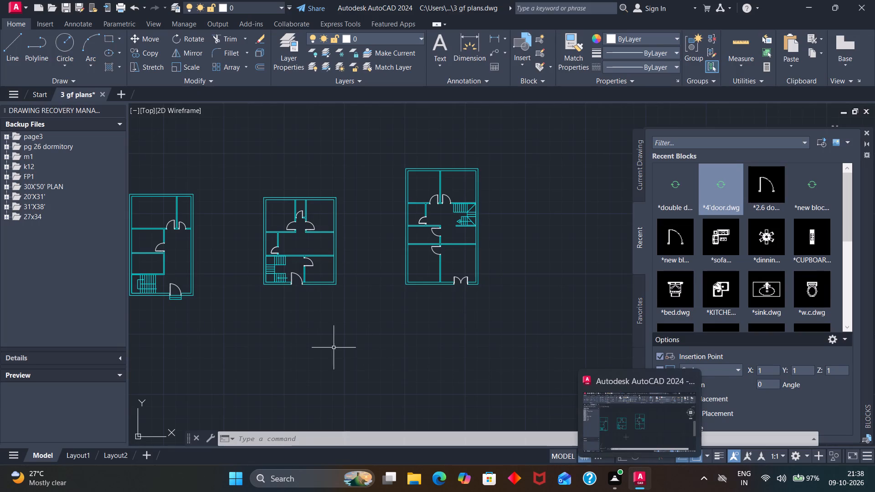
pyautogui.scroll(-3, 210, 253)
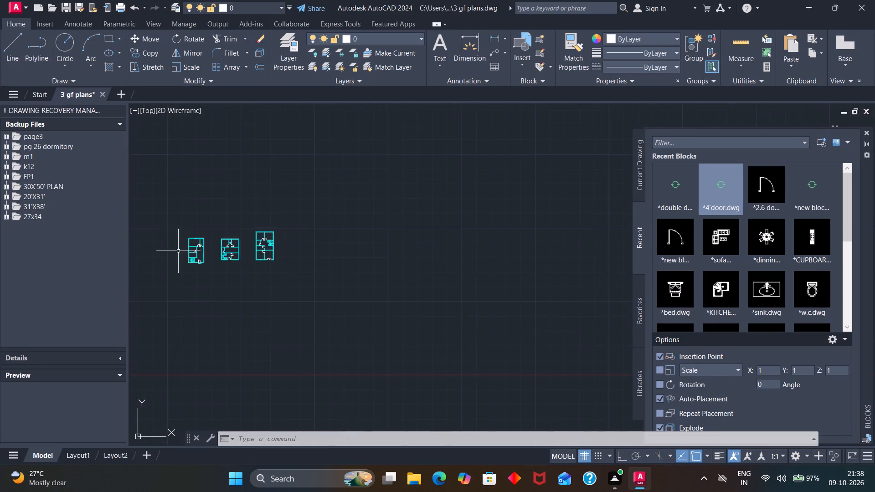
# Insert the bed block into the first plan's upper-left room, near its upper wall.
pyautogui.scroll(3, 160, 251)
pyautogui.scroll(2, 308, 268)
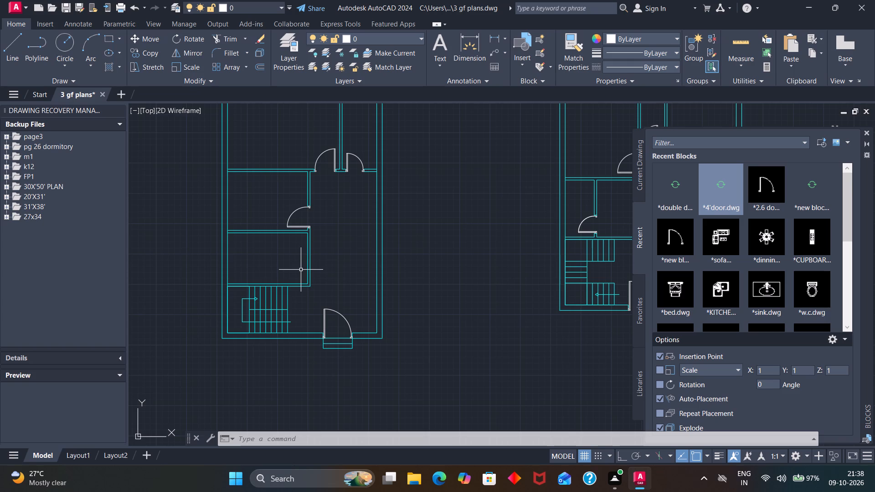
pyautogui.press('i')
pyautogui.press('Return')
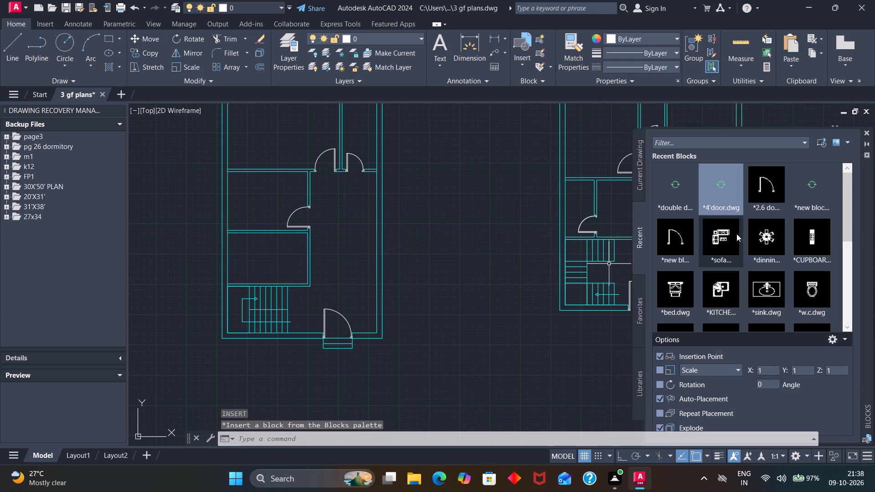
pyautogui.click(676, 282)
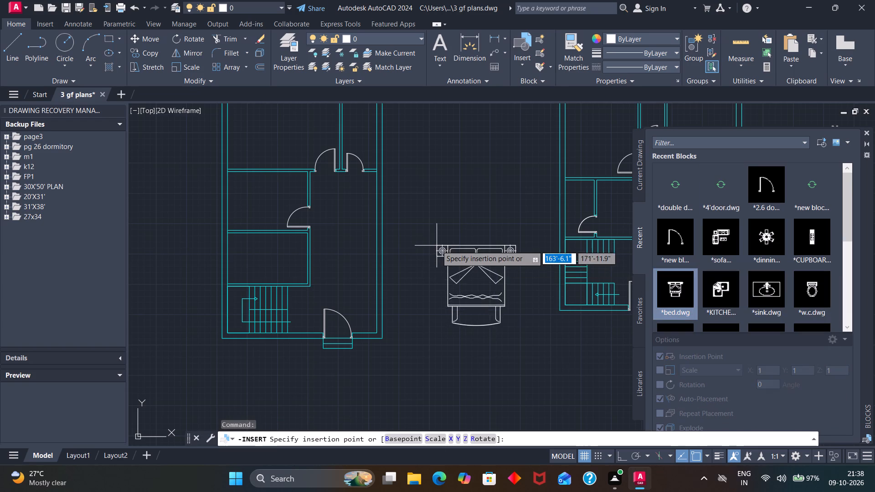
pyautogui.scroll(-2, 310, 152)
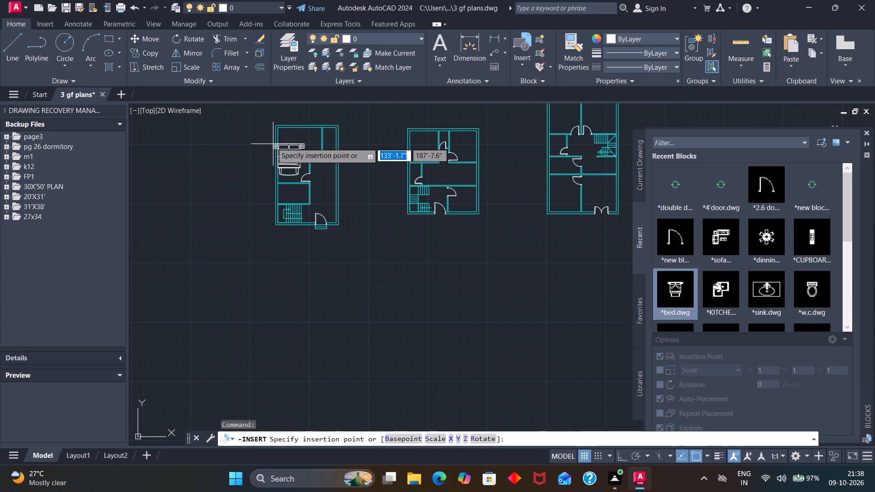
pyautogui.scroll(2, 283, 137)
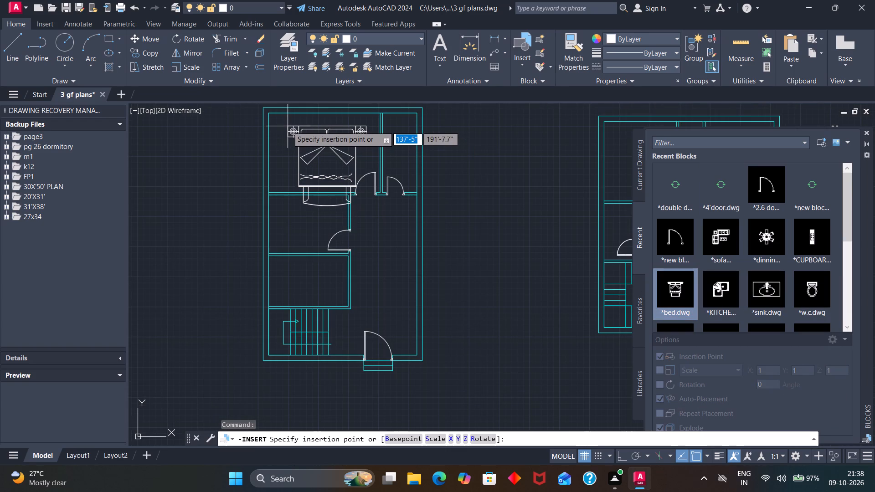
pyautogui.click(288, 122)
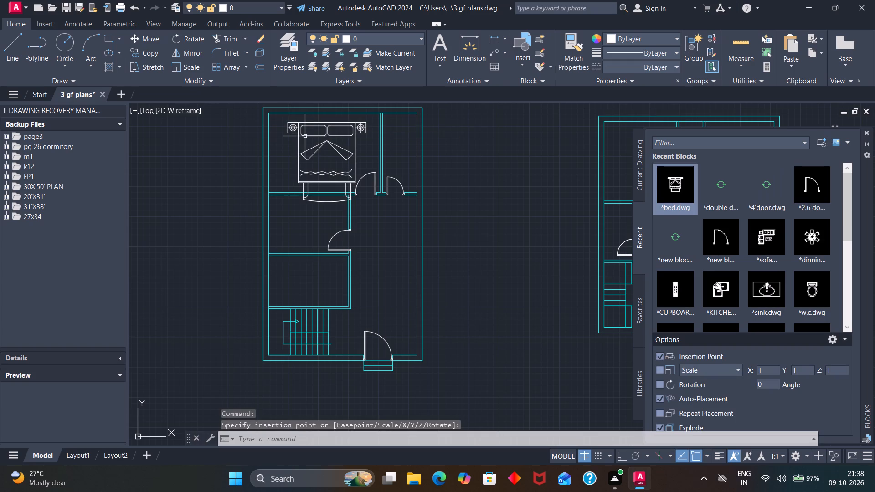
# Scale the bed block down from its upper-left corner so it fits inside the first plan's upper-left room.
pyautogui.write('sc')
pyautogui.press('Return')
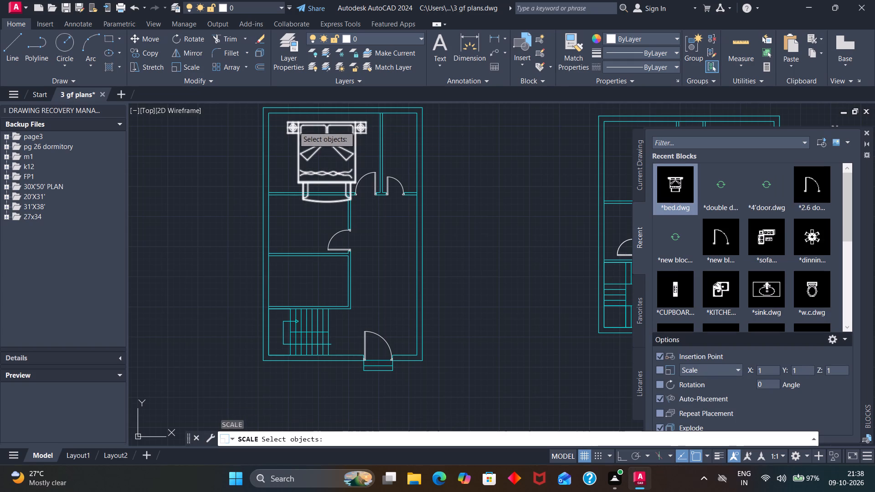
pyautogui.click(294, 127)
pyautogui.press('Return')
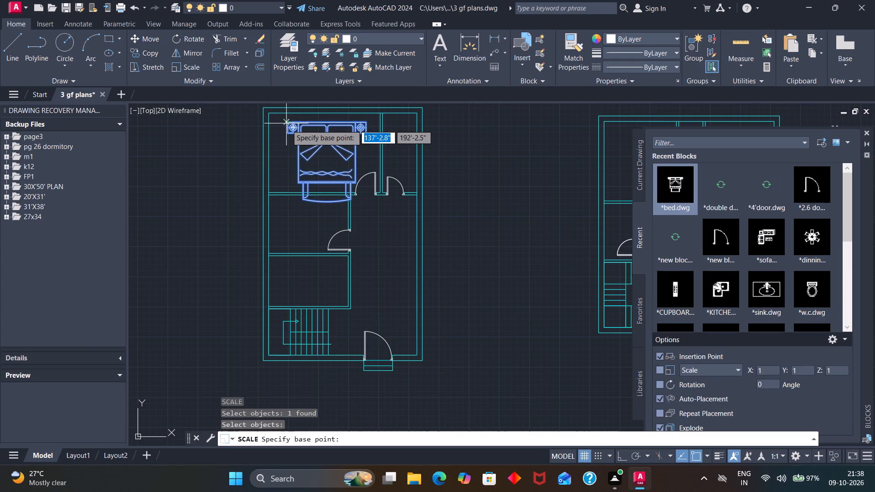
pyautogui.click(287, 123)
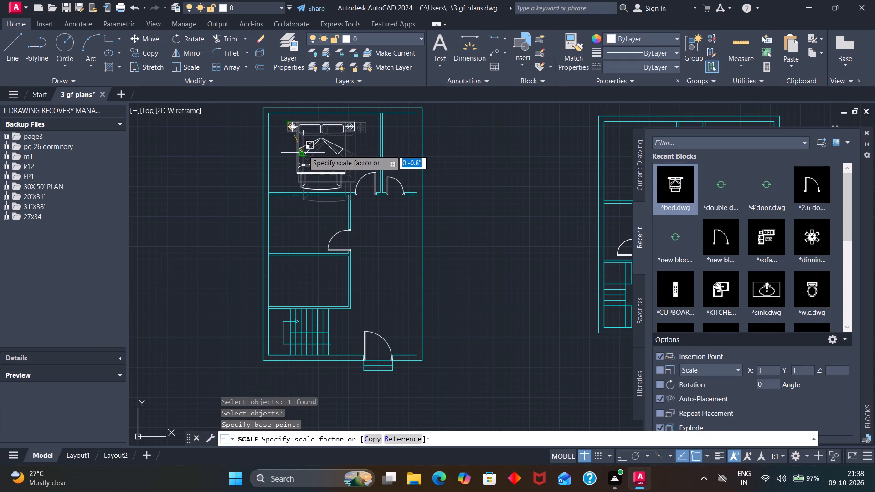
pyautogui.click(304, 145)
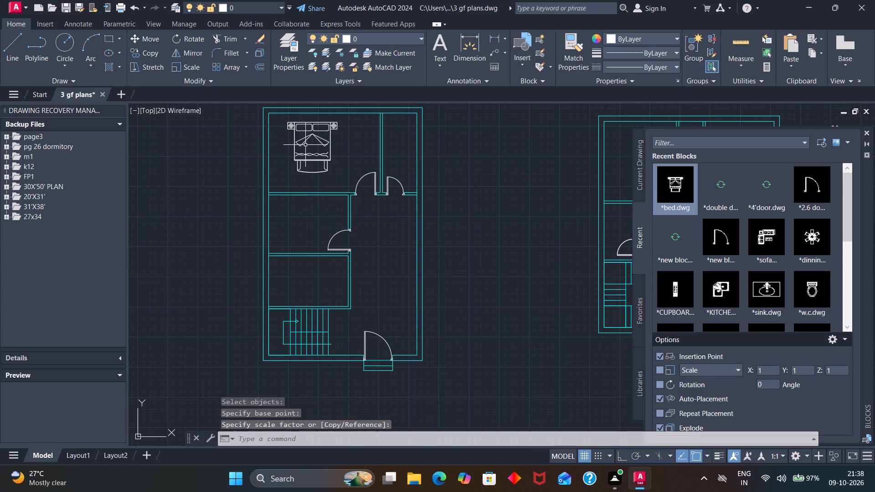
# Move the bed by its upper-left corner so its headboard sits against the upper wall of the room.
pyautogui.scroll(-1, 312, 137)
pyautogui.scroll(1, 313, 135)
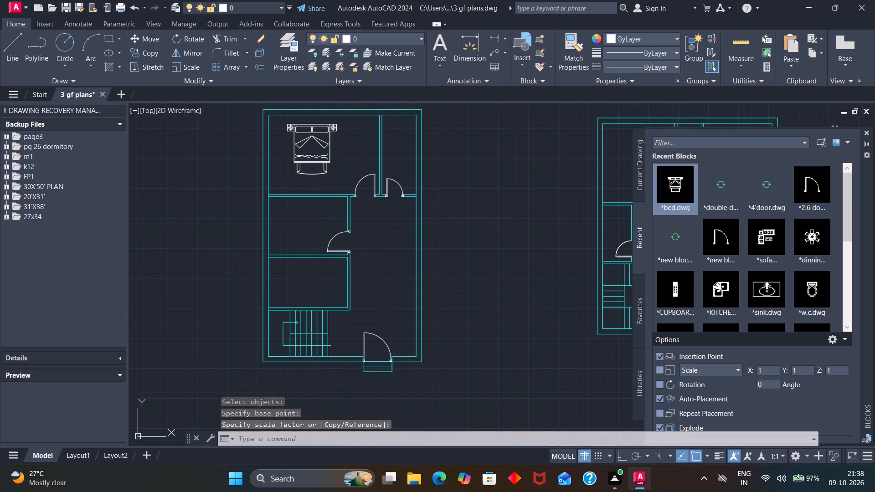
pyautogui.scroll(1, 313, 135)
pyautogui.click(308, 129)
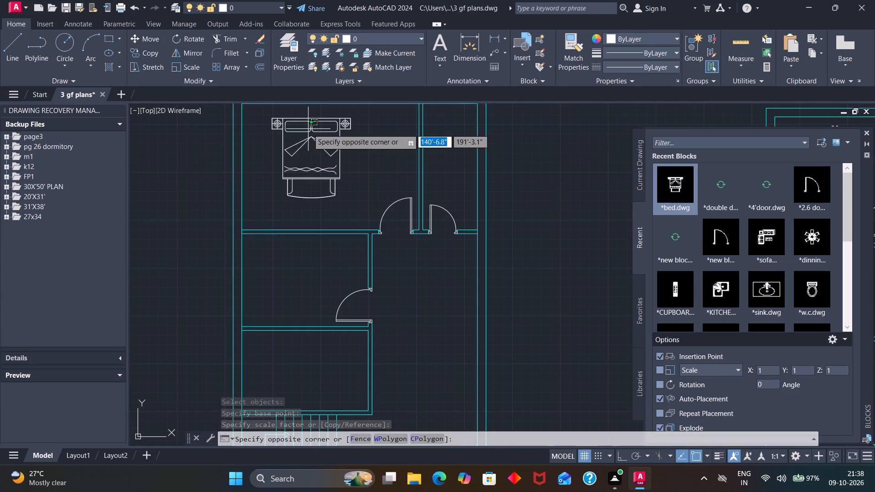
pyautogui.press('m')
pyautogui.press('Return')
pyautogui.click(273, 119)
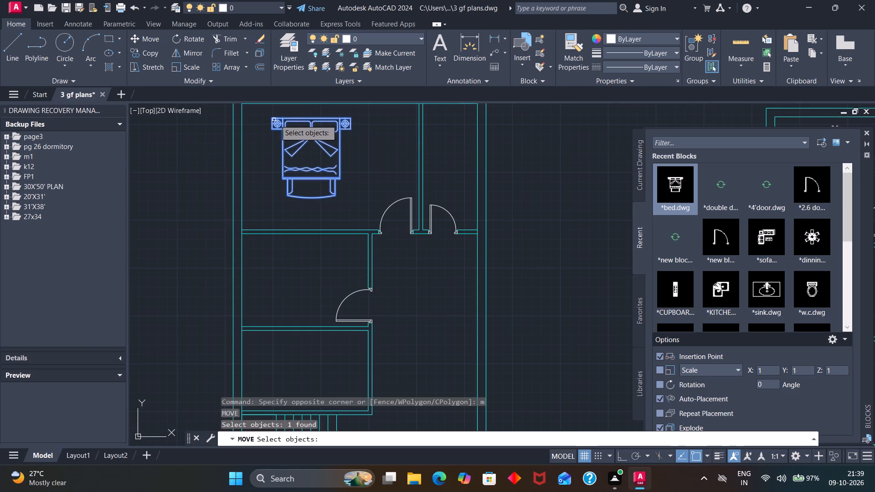
pyautogui.press('Return')
pyautogui.scroll(1, 271, 117)
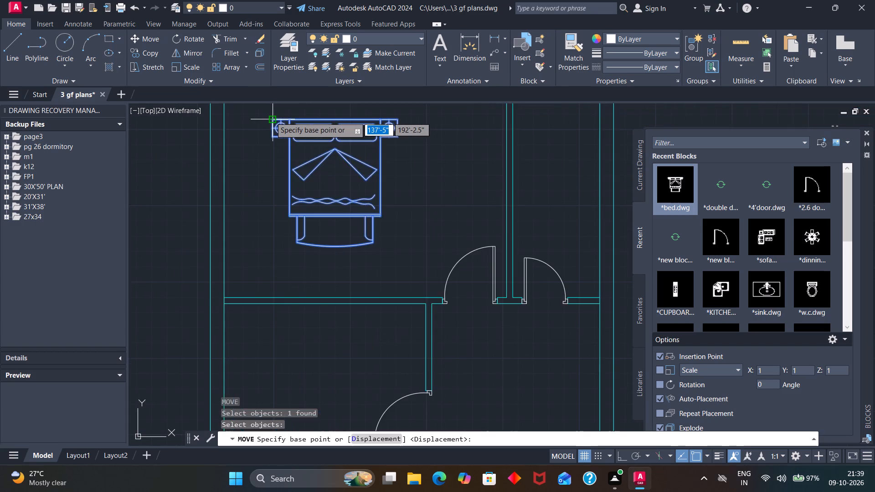
pyautogui.scroll(-2, 271, 117)
pyautogui.click(272, 118)
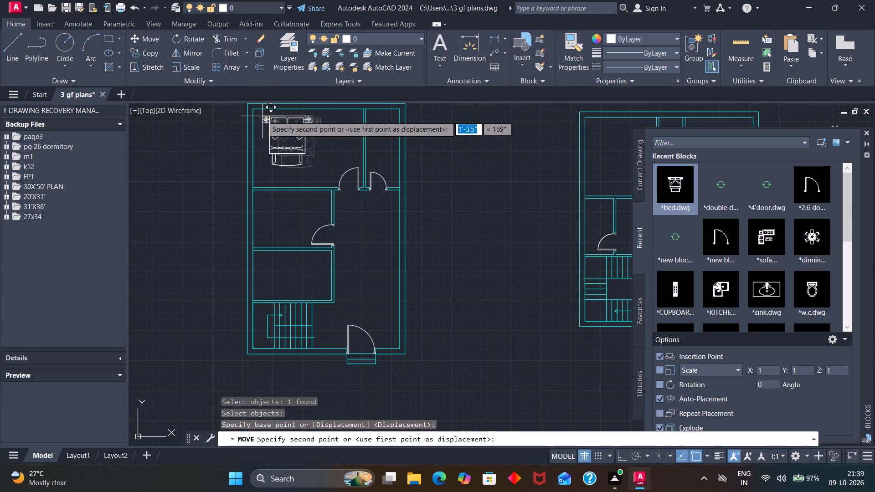
pyautogui.scroll(2, 258, 114)
pyautogui.scroll(-2, 250, 113)
pyautogui.scroll(2, 250, 110)
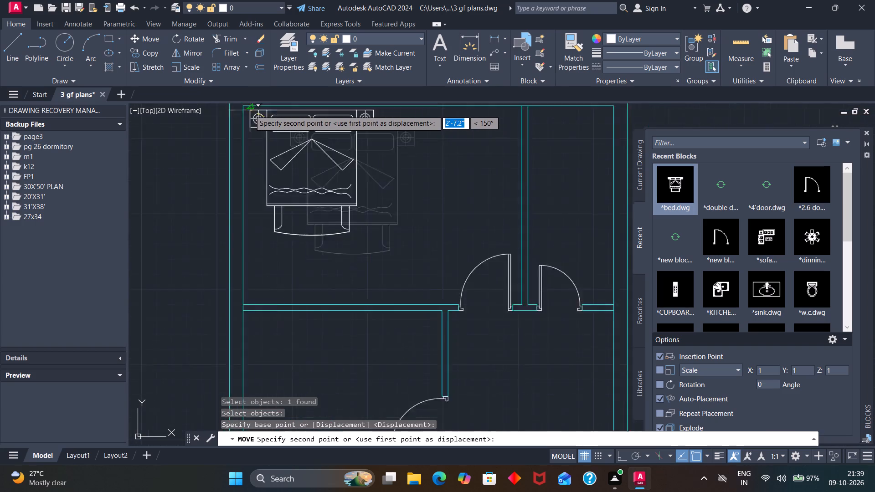
pyautogui.scroll(1, 250, 110)
pyautogui.scroll(-1, 253, 111)
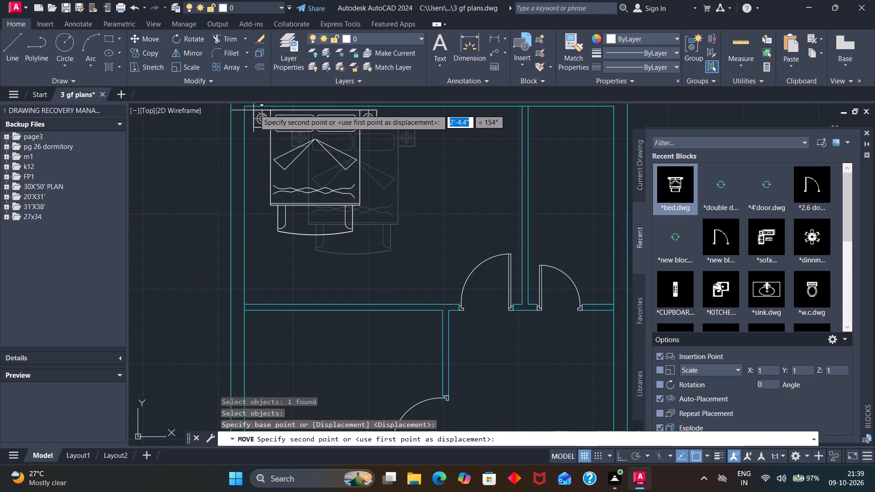
pyautogui.scroll(2, 254, 108)
pyautogui.click(255, 106)
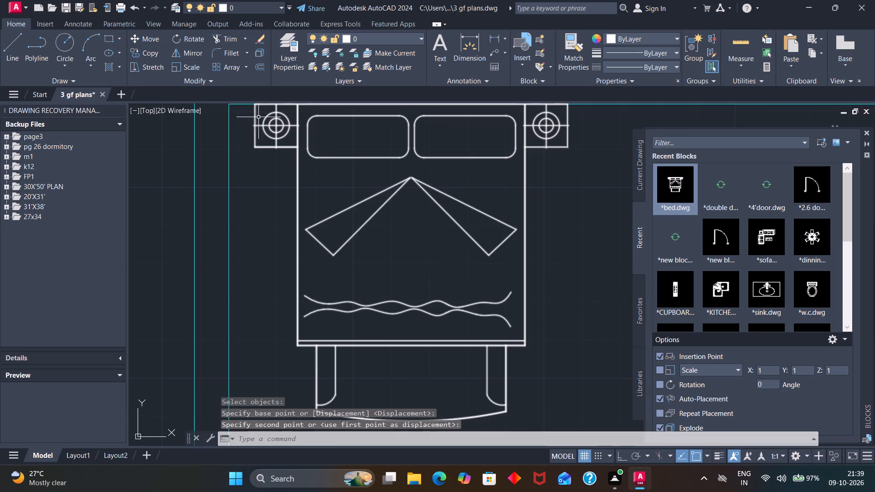
# Move the bed about 6.8 inches along the upper wall into the room's upper-left inner corner.
pyautogui.scroll(-3, 271, 128)
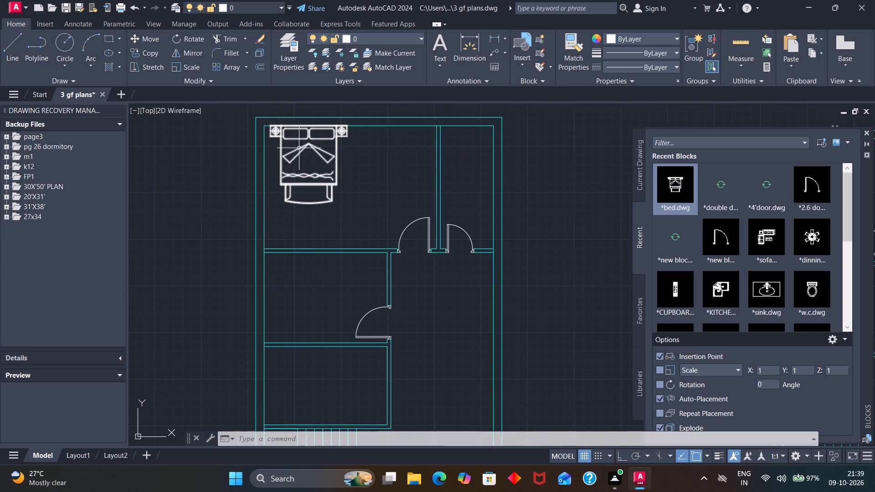
pyautogui.scroll(2, 275, 119)
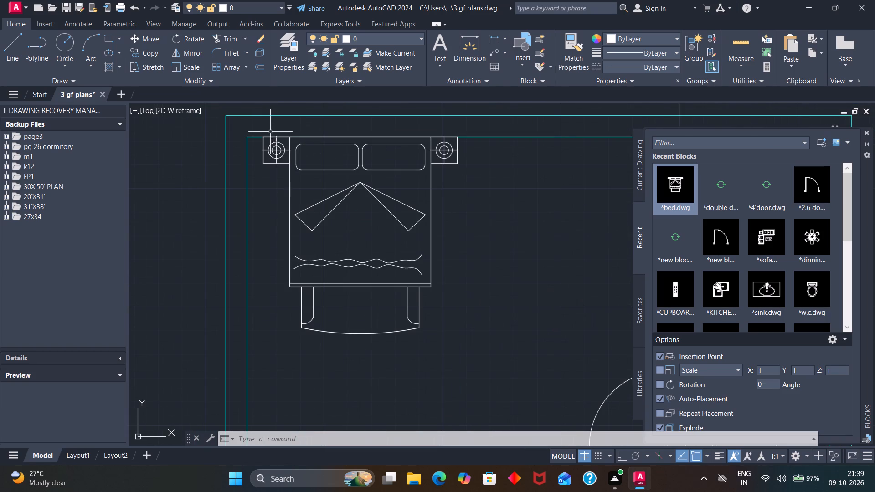
pyautogui.click(273, 146)
pyautogui.press('m')
pyautogui.press('Return')
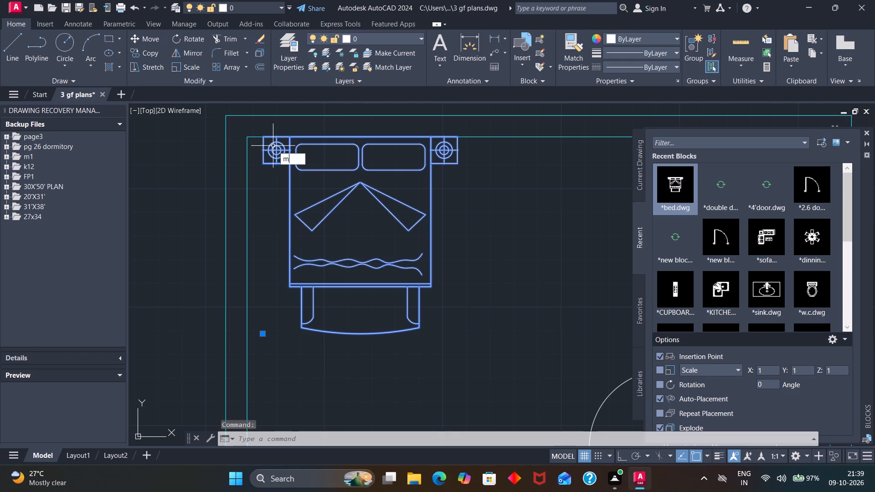
pyautogui.click(261, 138)
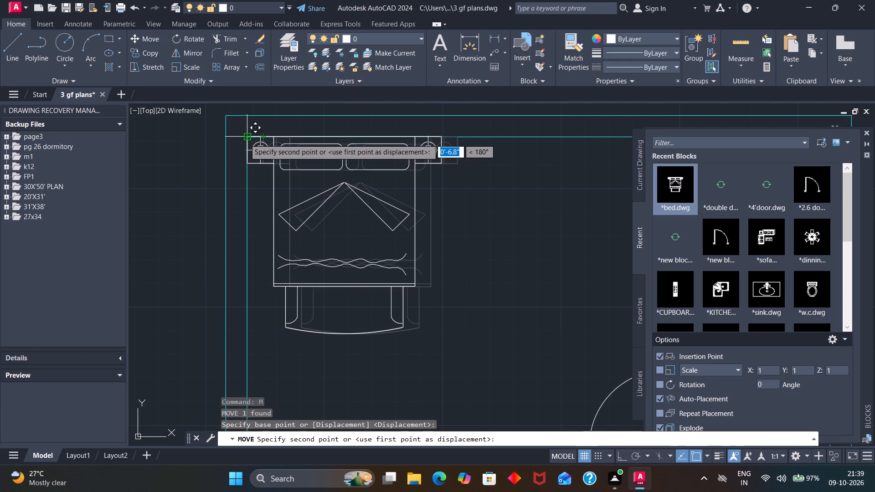
pyautogui.click(246, 139)
# Copy the bed from its upper-left corner into the upper-left corner of the room directly below in the first plan.
pyautogui.click(262, 153)
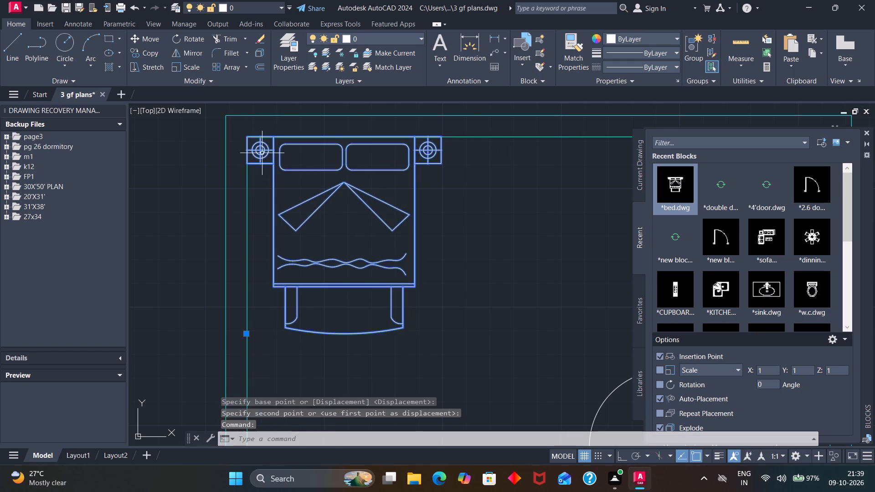
pyautogui.press('c')
pyautogui.press('o')
pyautogui.press('Return')
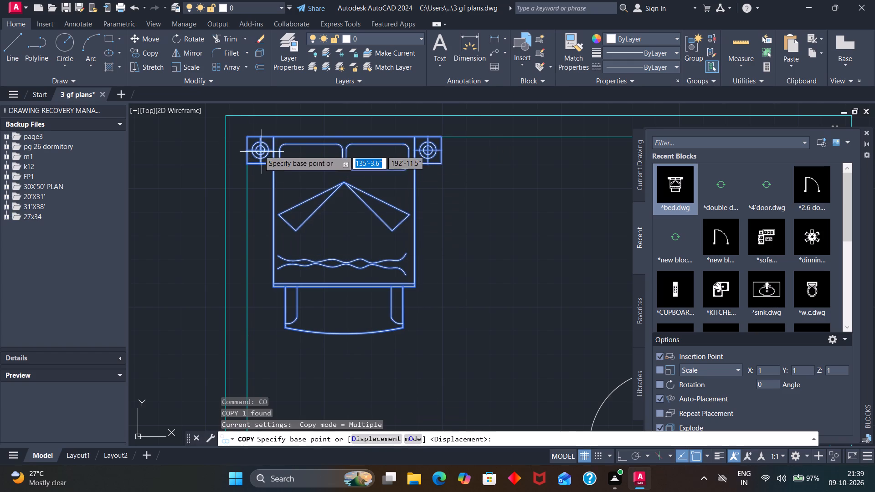
pyautogui.click(247, 138)
pyautogui.scroll(-5, 253, 155)
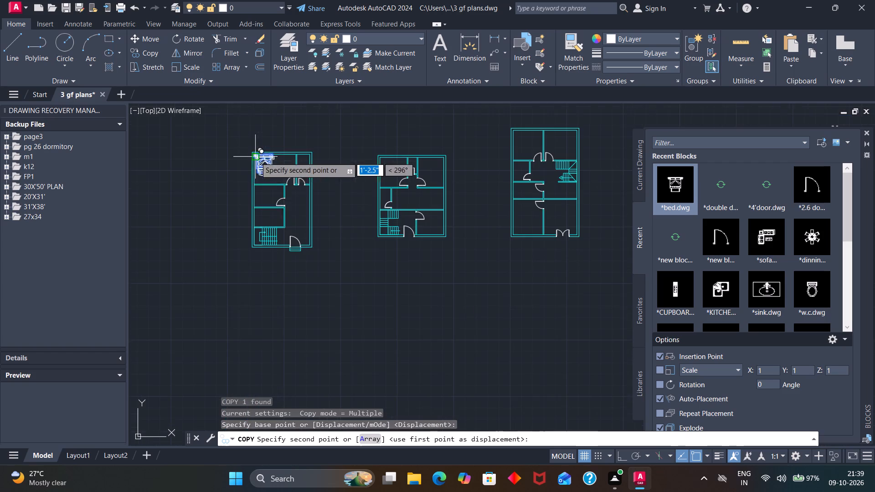
pyautogui.scroll(3, 254, 206)
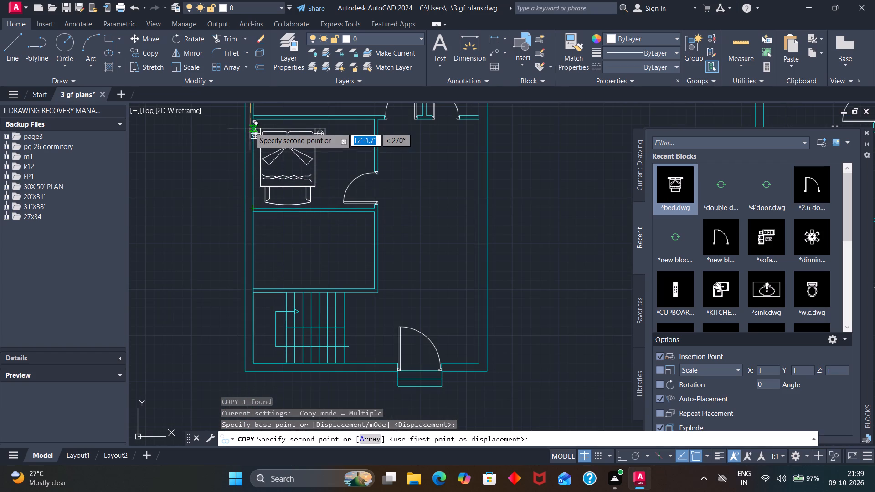
pyautogui.scroll(4, 251, 125)
pyautogui.scroll(-2, 252, 123)
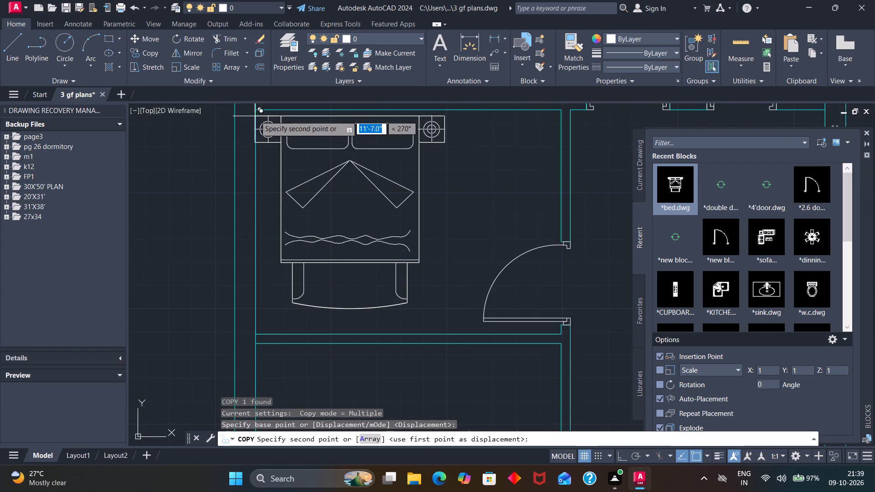
pyautogui.click(256, 114)
pyautogui.scroll(-2, 278, 160)
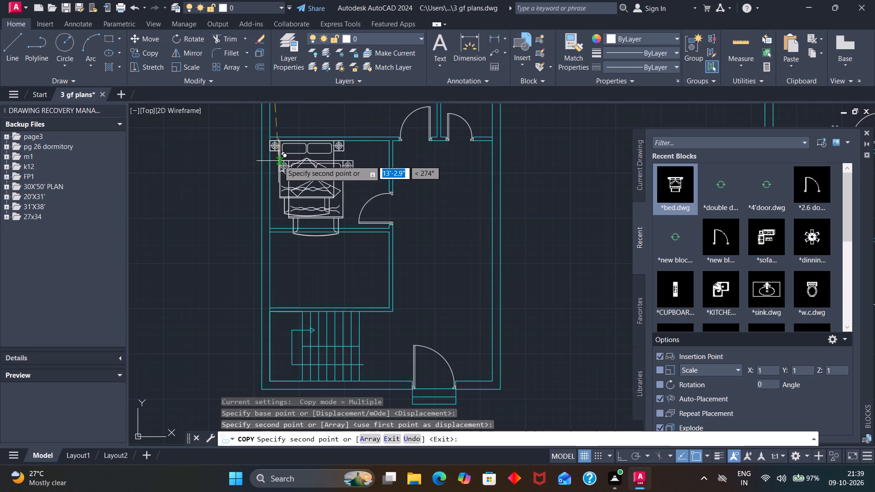
pyautogui.press('Escape')
# Insert the CUPBOARD block in the empty space to the left of the first plan.
pyautogui.scroll(-2, 359, 217)
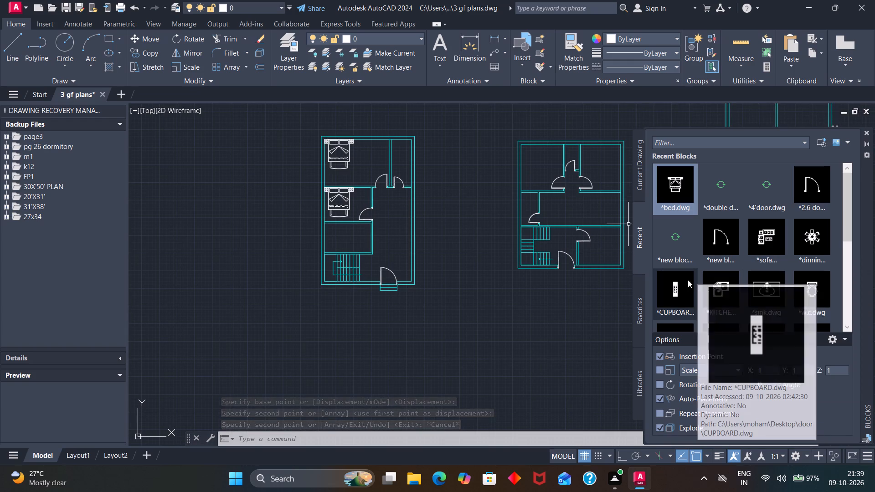
pyautogui.click(675, 284)
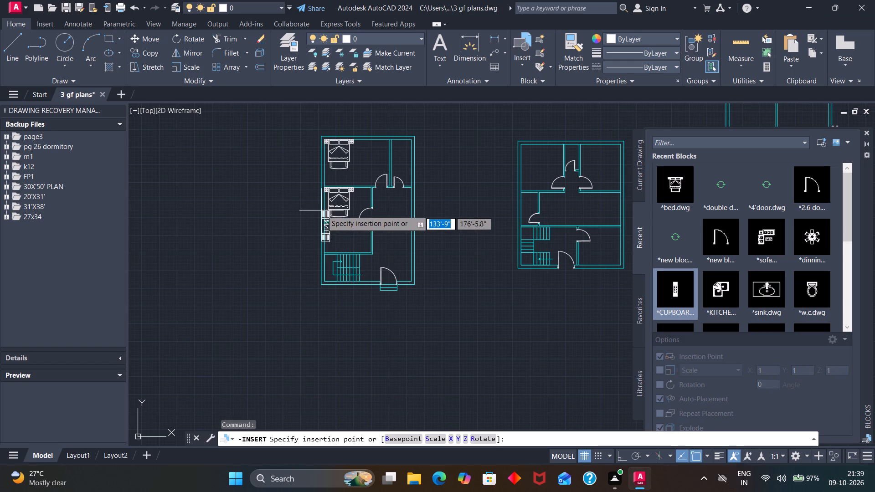
pyautogui.click(284, 201)
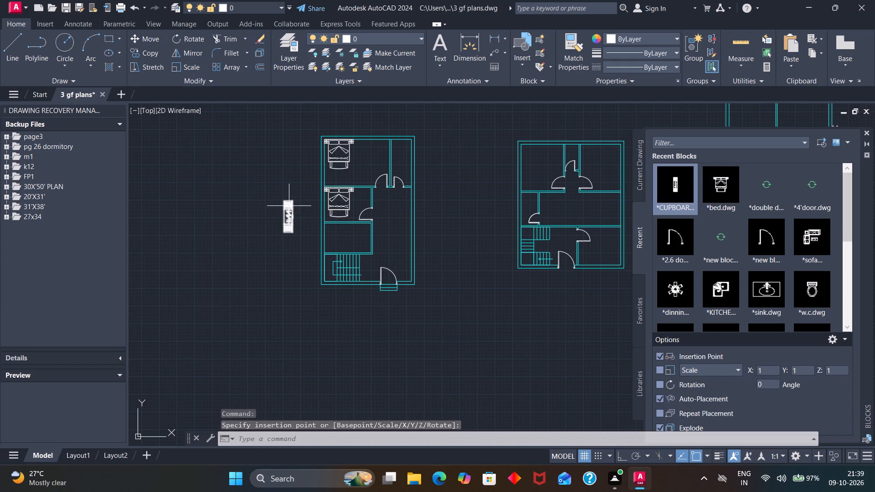
# Rotate the cupboard 90° about its upper-left corner so it lies horizontally.
pyautogui.click(289, 206)
pyautogui.press('r')
pyautogui.press('o')
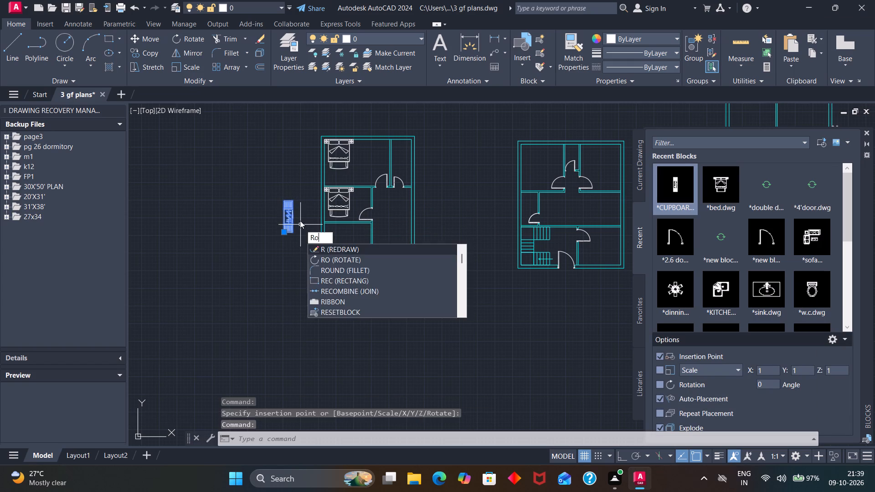
pyautogui.press('Return')
pyautogui.scroll(4, 283, 200)
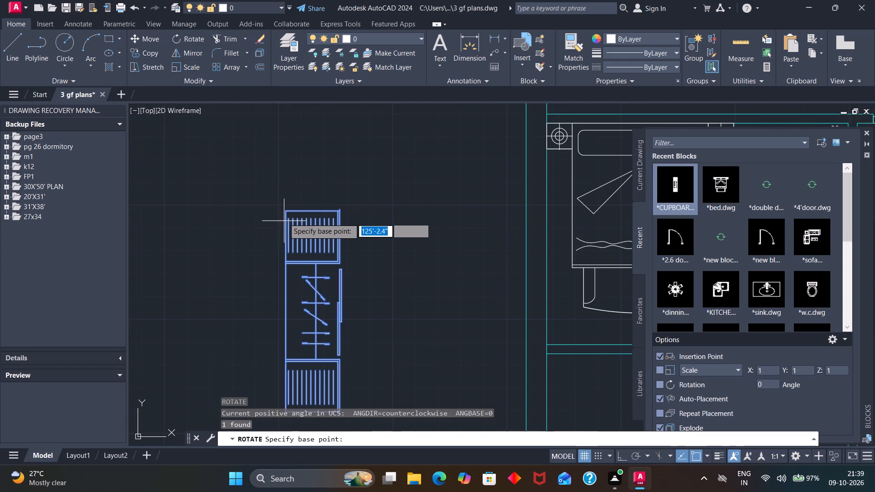
pyautogui.click(284, 213)
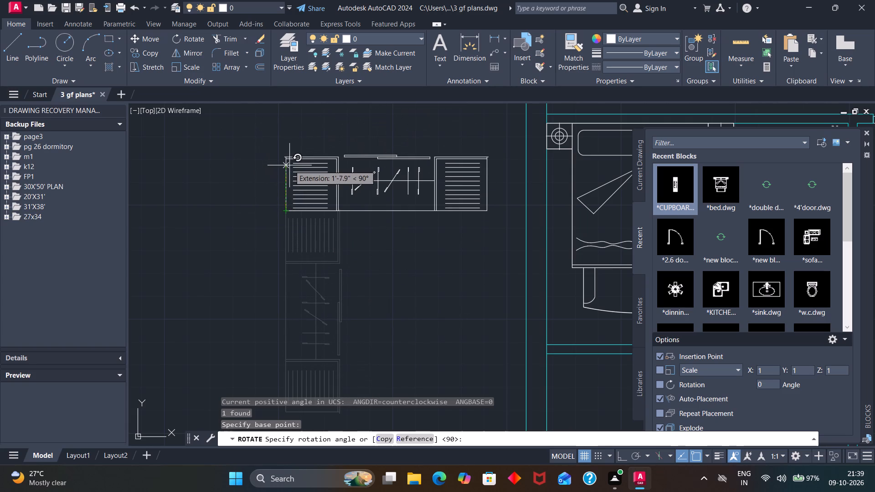
pyautogui.click(290, 165)
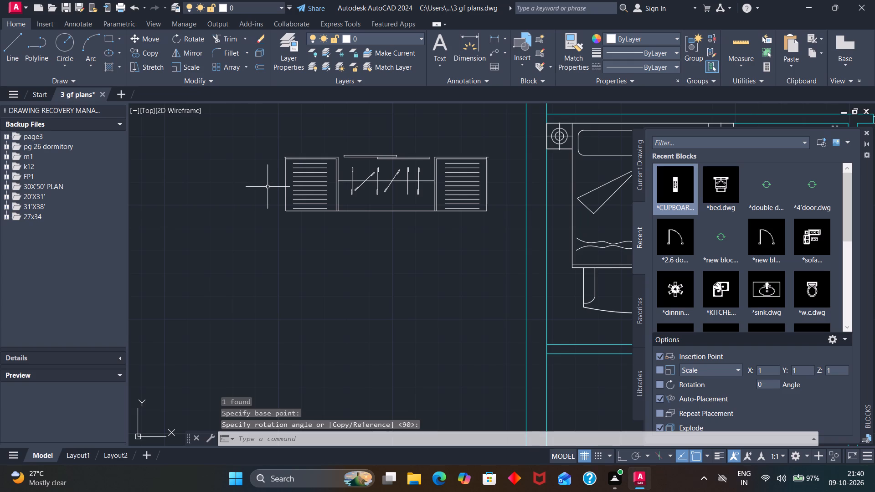
# Move the cupboard by its lower-left corner into the lower-left inner corner of the first plan's upper-left bedroom.
pyautogui.click(288, 212)
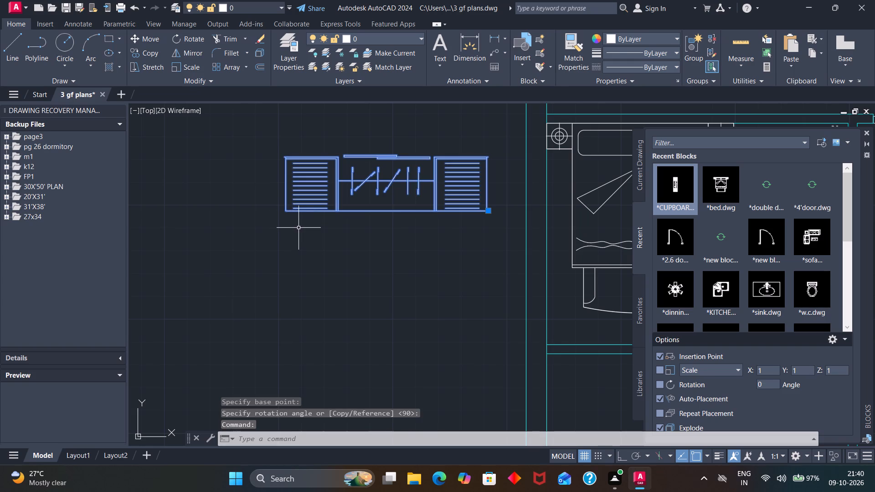
pyautogui.press('m')
pyautogui.press('Return')
pyautogui.click(283, 209)
pyautogui.scroll(-3, 332, 197)
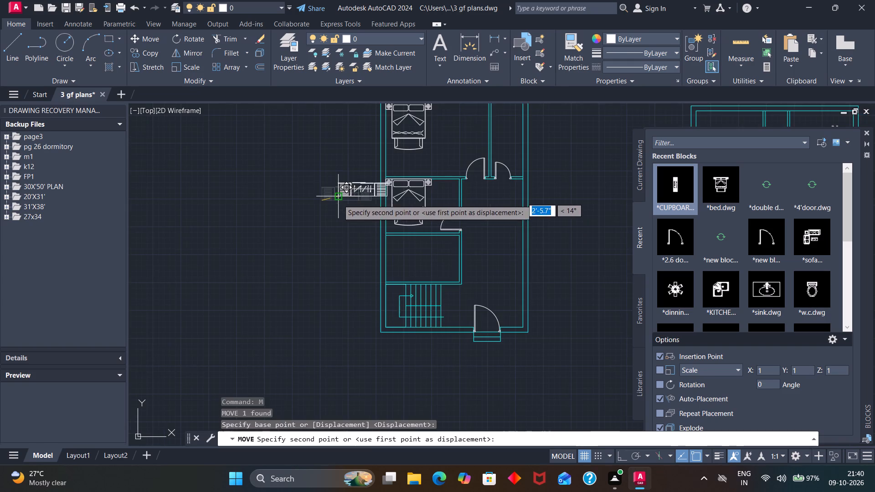
pyautogui.scroll(3, 388, 173)
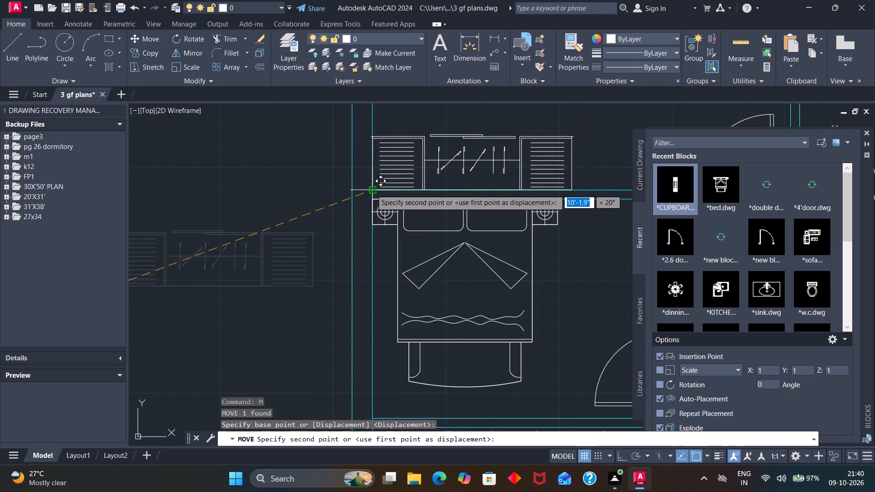
pyautogui.click(371, 190)
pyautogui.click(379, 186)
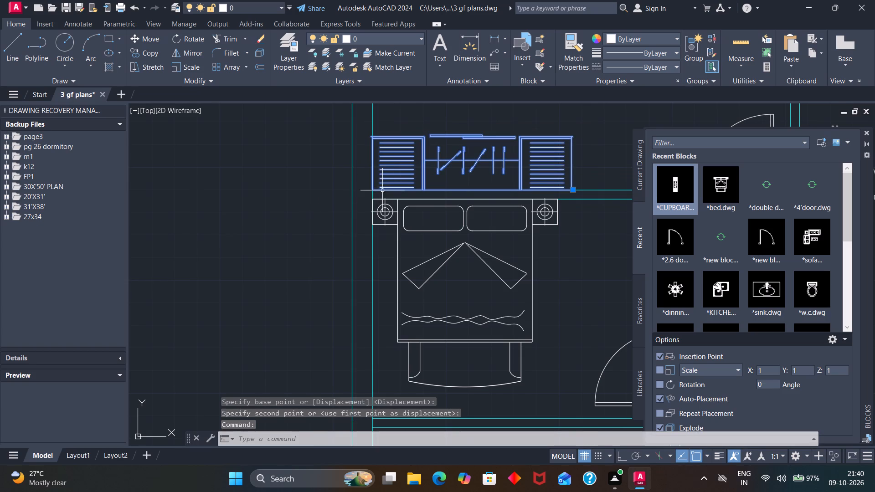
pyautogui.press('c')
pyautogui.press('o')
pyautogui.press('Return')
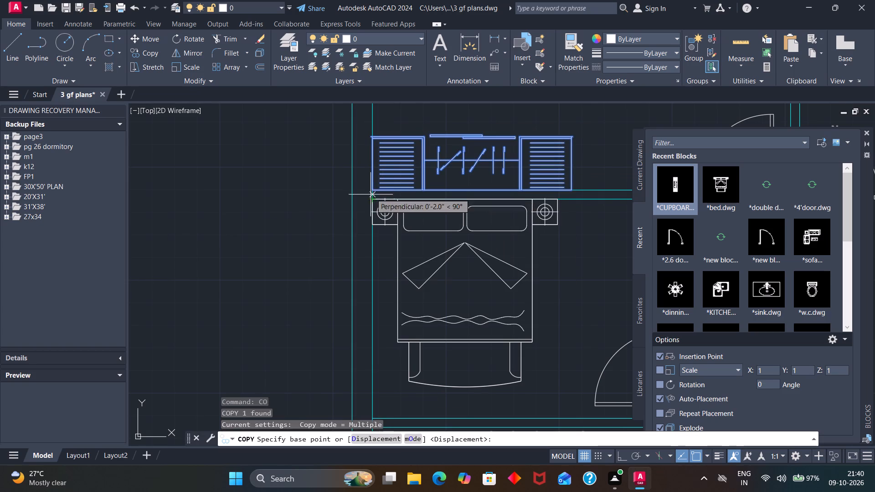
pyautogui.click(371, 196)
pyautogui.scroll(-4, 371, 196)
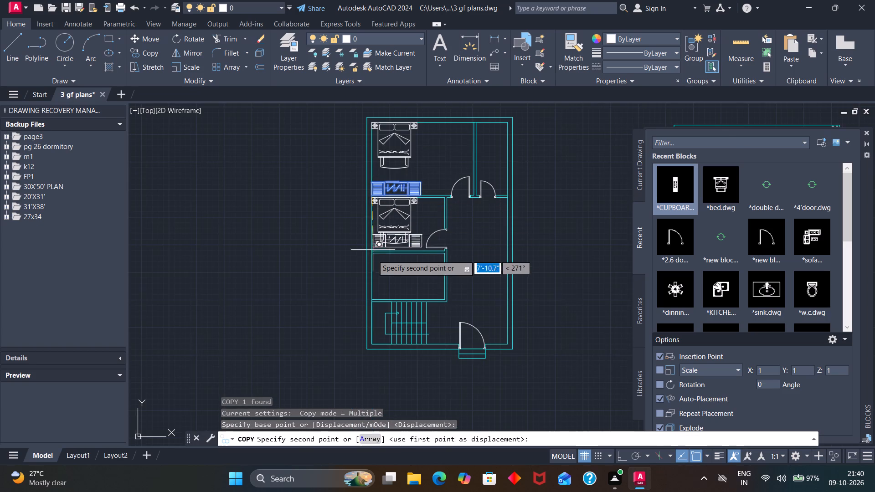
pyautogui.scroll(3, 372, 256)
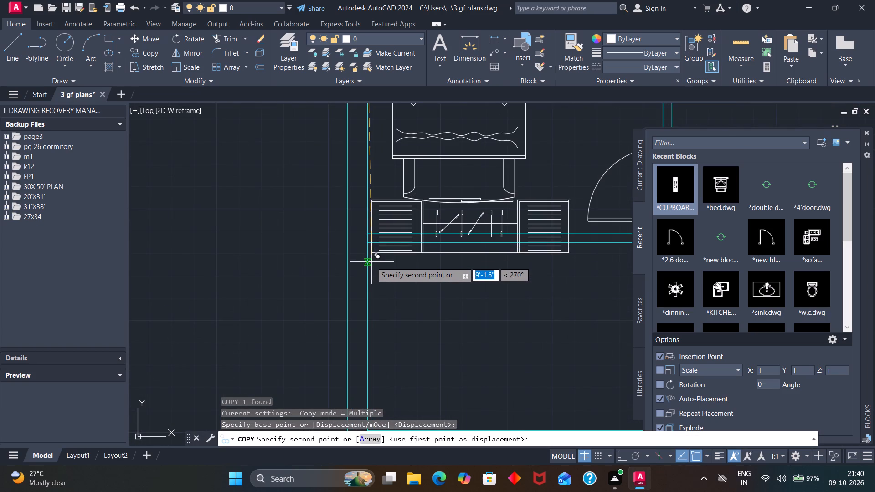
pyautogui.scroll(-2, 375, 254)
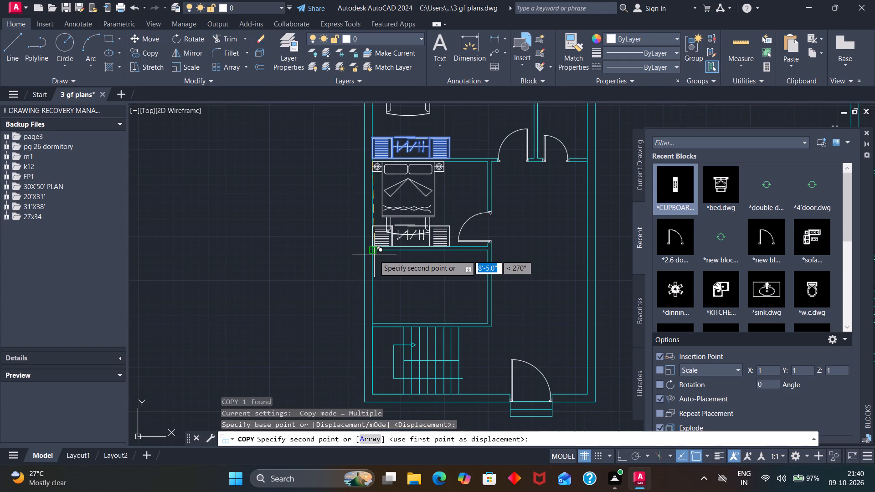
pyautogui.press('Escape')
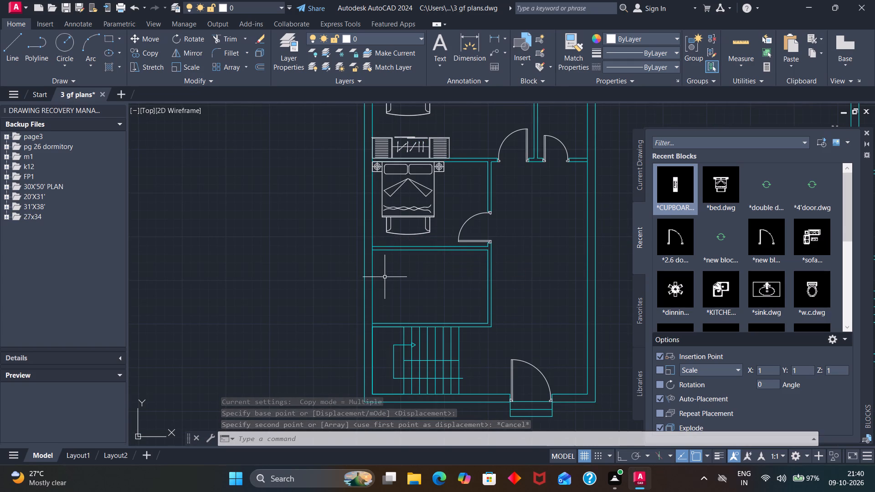
# Draw a short line across the right wall at the upper-right inner corner of the empty room above the stairs.
pyautogui.scroll(-1, 386, 270)
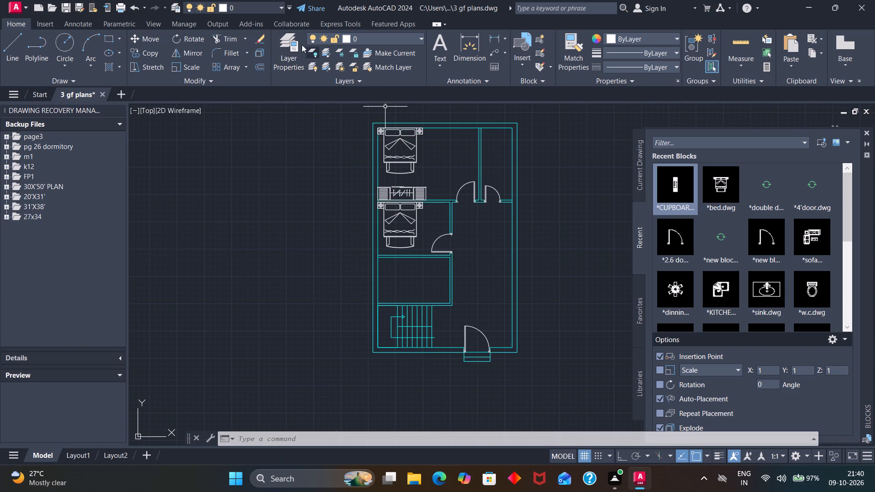
pyautogui.click(13, 45)
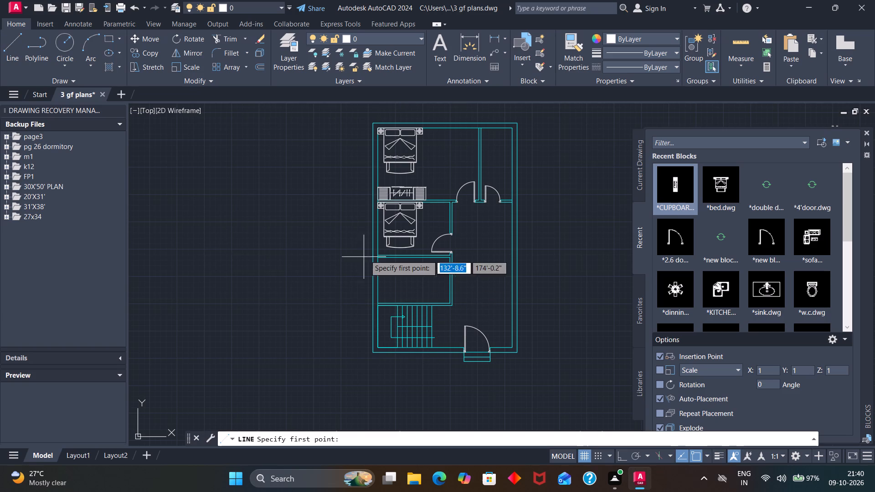
pyautogui.scroll(3, 439, 250)
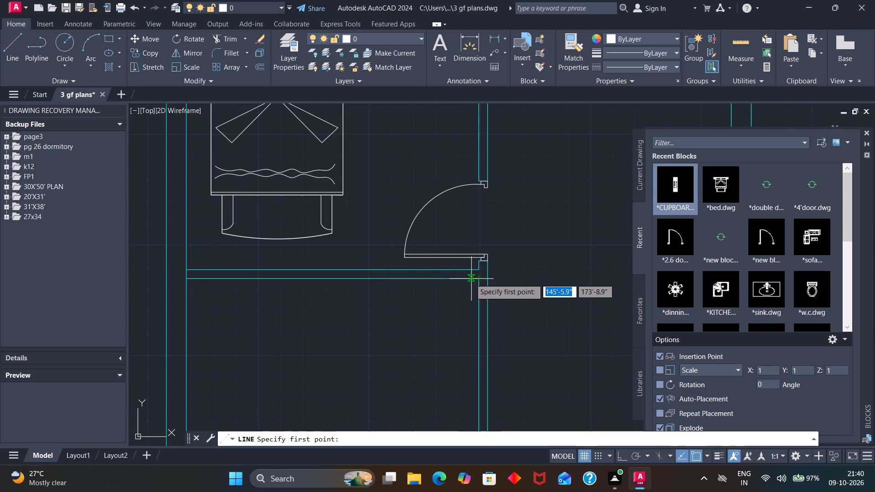
pyautogui.scroll(2, 485, 284)
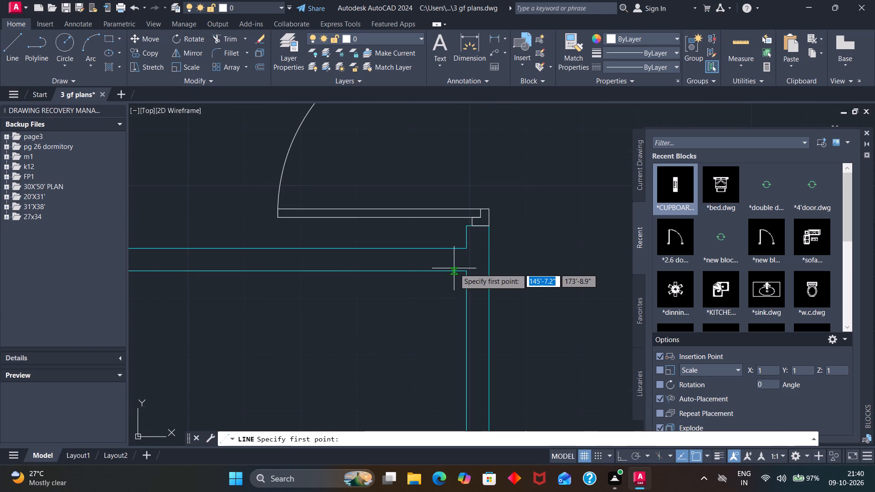
pyautogui.click(464, 270)
pyautogui.click(493, 273)
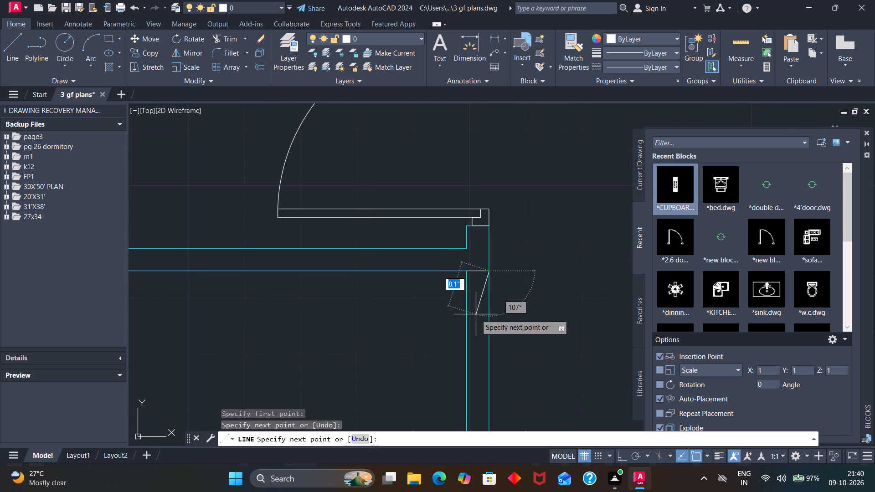
pyautogui.press('Escape')
# Offset the short wall line 6" downward, and offset the resulting line a further 3' down to mark a door opening.
pyautogui.press('o')
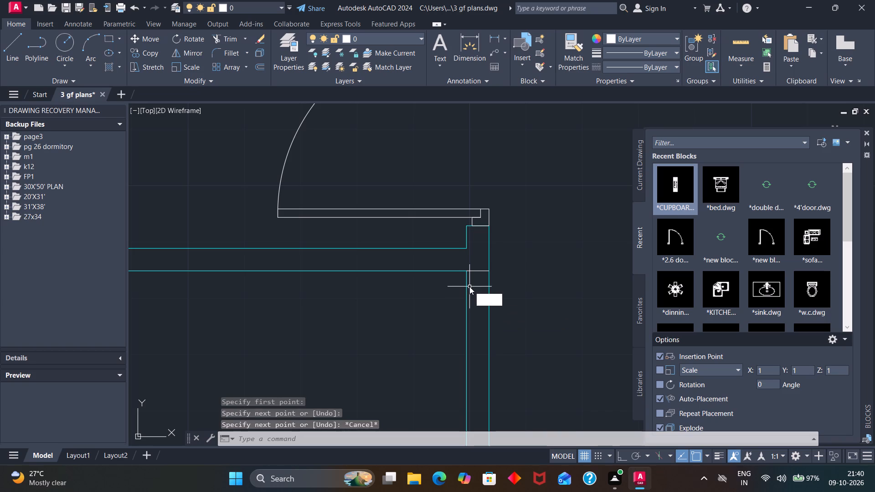
pyautogui.press('Return')
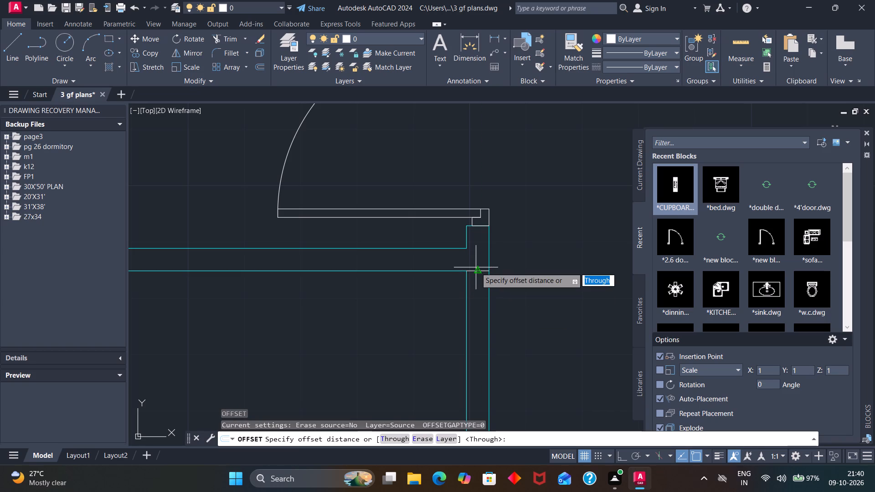
pyautogui.press('6')
pyautogui.press('Return')
pyautogui.click(475, 271)
pyautogui.click(479, 298)
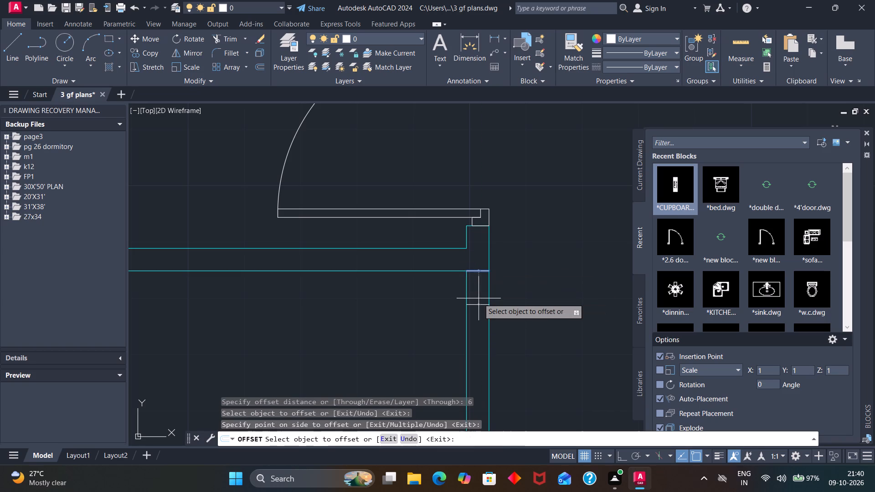
pyautogui.click(479, 305)
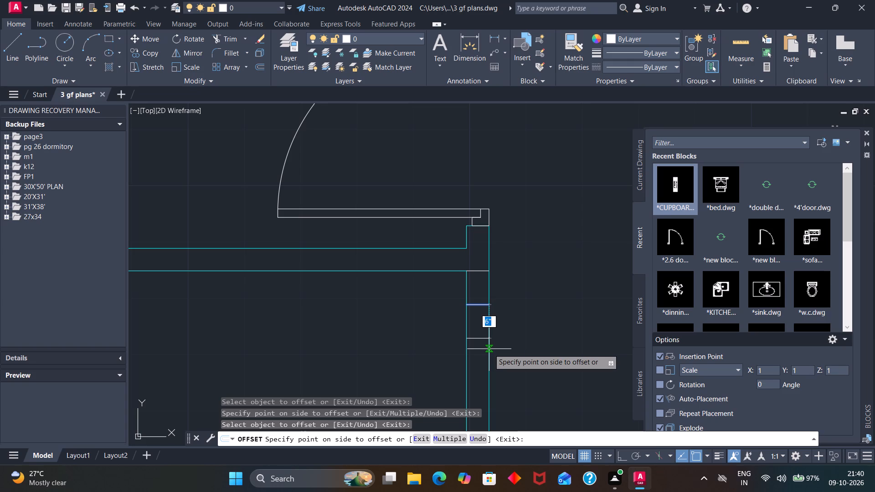
pyautogui.press('3')
pyautogui.press("'")
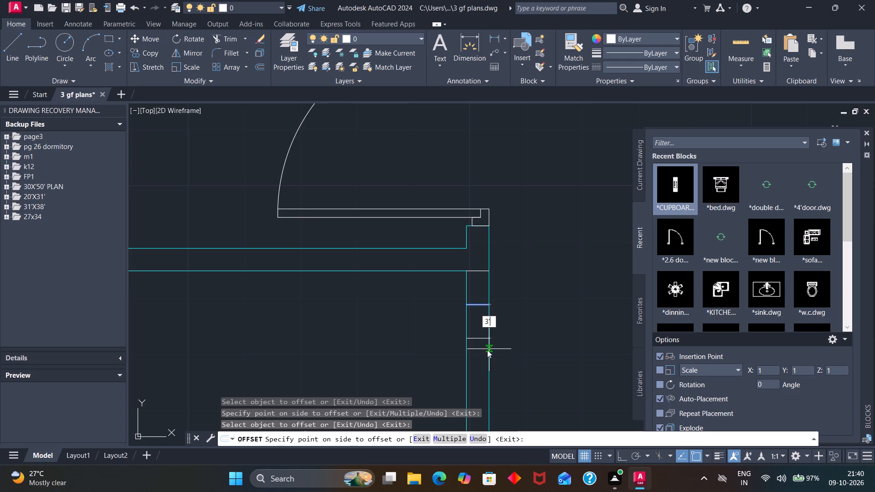
pyautogui.press('Return')
# Trim away the initial short wall line and both wall faces between the two opening marks to create the doorway.
pyautogui.scroll(-4, 486, 347)
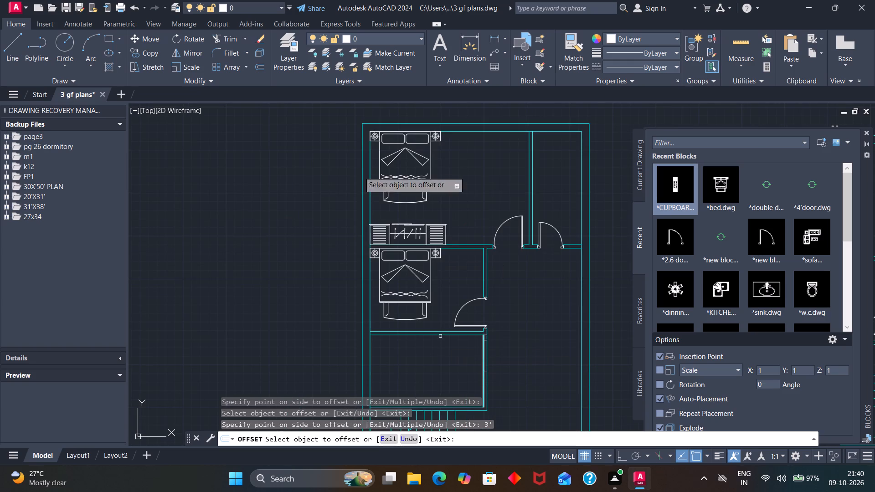
pyautogui.click(224, 36)
pyautogui.scroll(2, 506, 348)
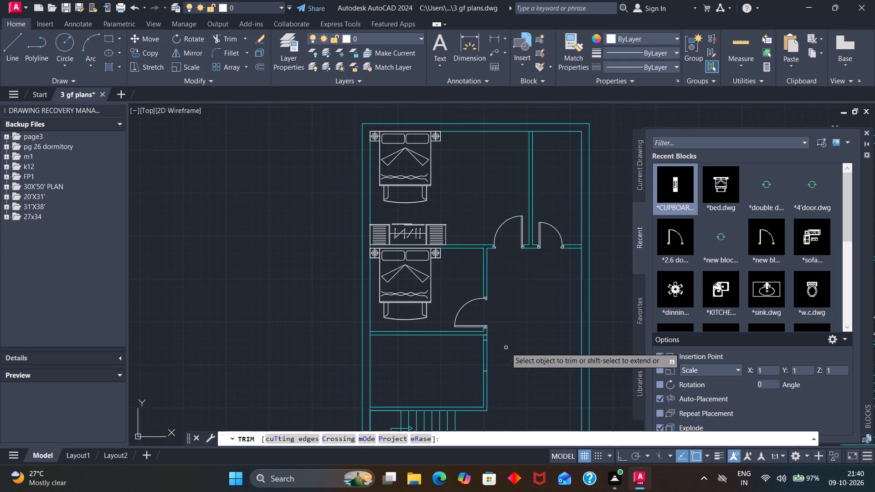
pyautogui.scroll(1, 506, 348)
pyautogui.click(420, 298)
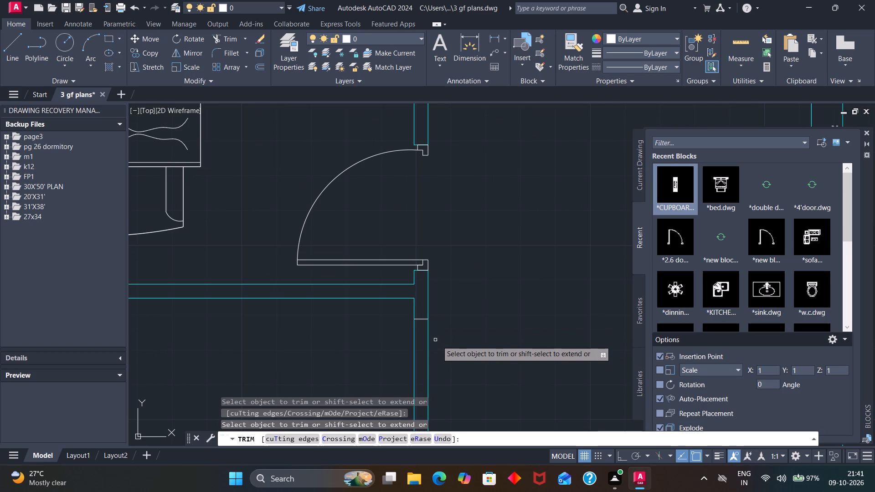
pyautogui.moveTo(446, 347); pyautogui.dragTo(381, 361)
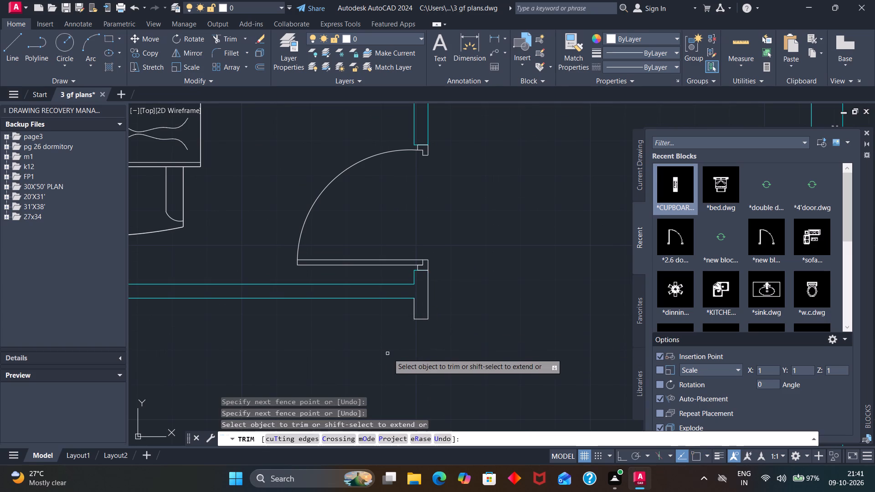
pyautogui.scroll(-3, 392, 350)
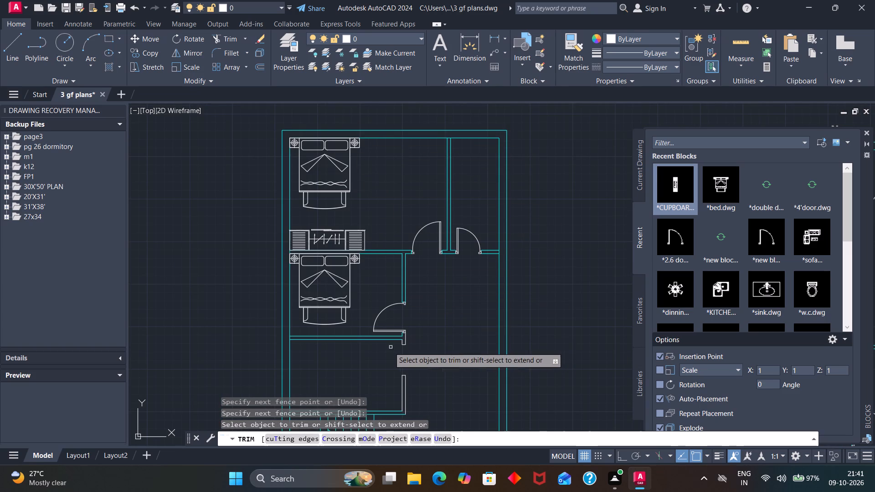
pyautogui.press('Escape')
# Assign the wall segments above and below the new doorway, plus its upper end line, to the cyan wall and stairs layer.
pyautogui.moveTo(429, 391); pyautogui.dragTo(396, 382)
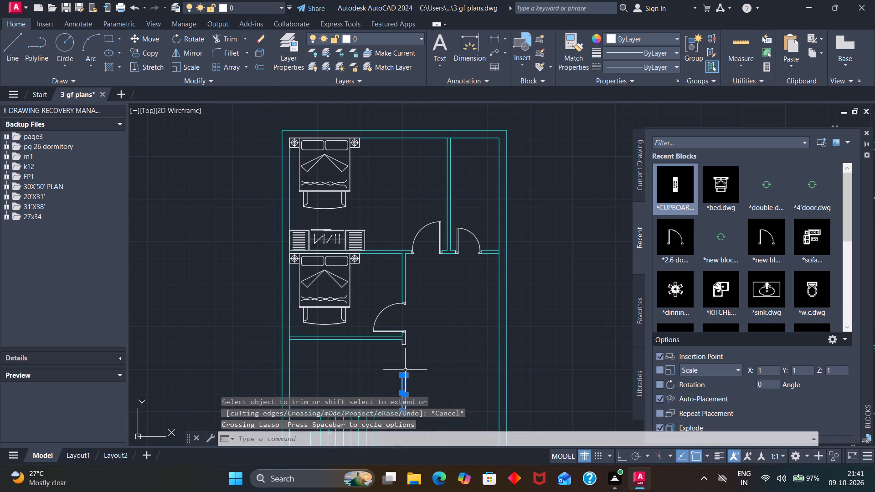
pyautogui.scroll(3, 416, 349)
pyautogui.moveTo(382, 321); pyautogui.dragTo(349, 331)
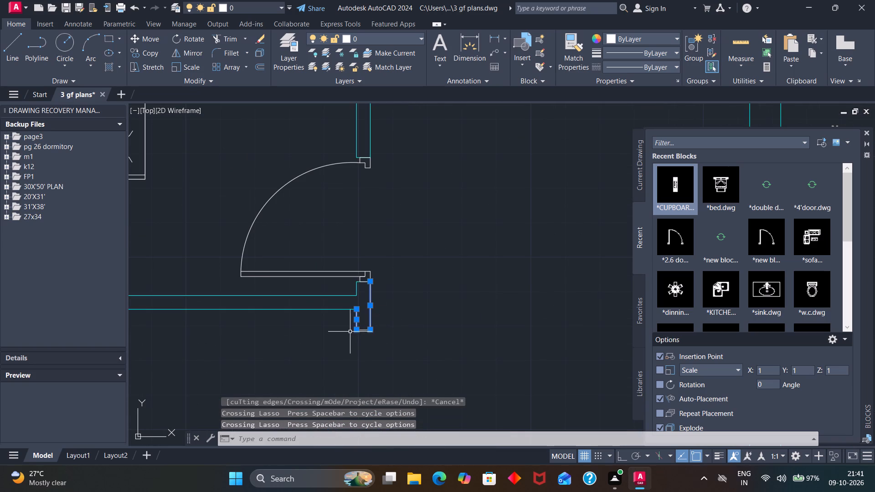
pyautogui.click(419, 36)
pyautogui.click(350, 95)
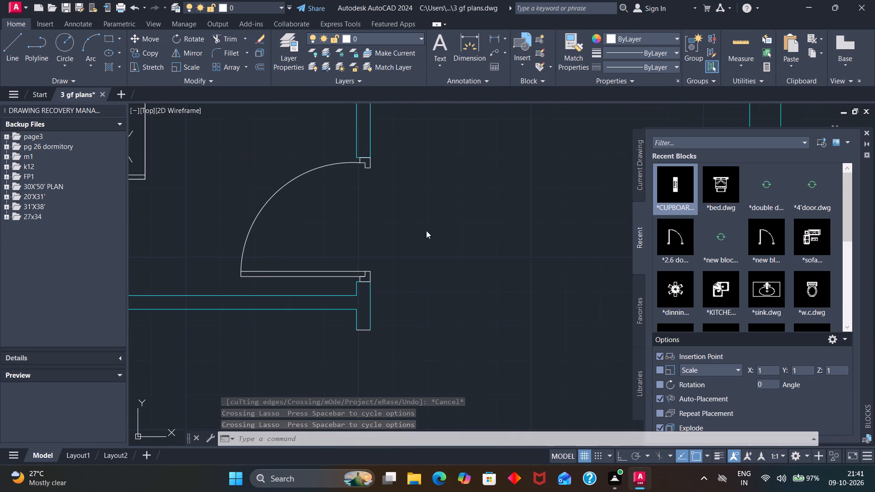
pyautogui.click(406, 344)
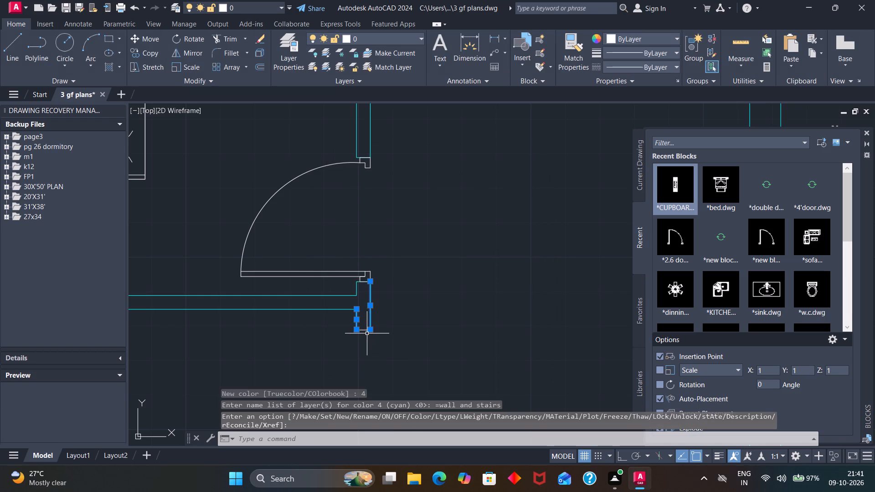
pyautogui.click(366, 331)
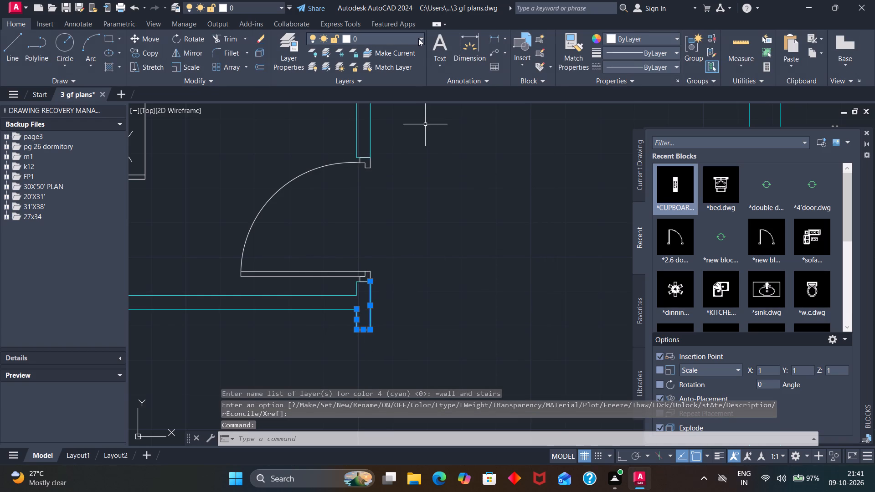
pyautogui.click(419, 38)
pyautogui.click(349, 94)
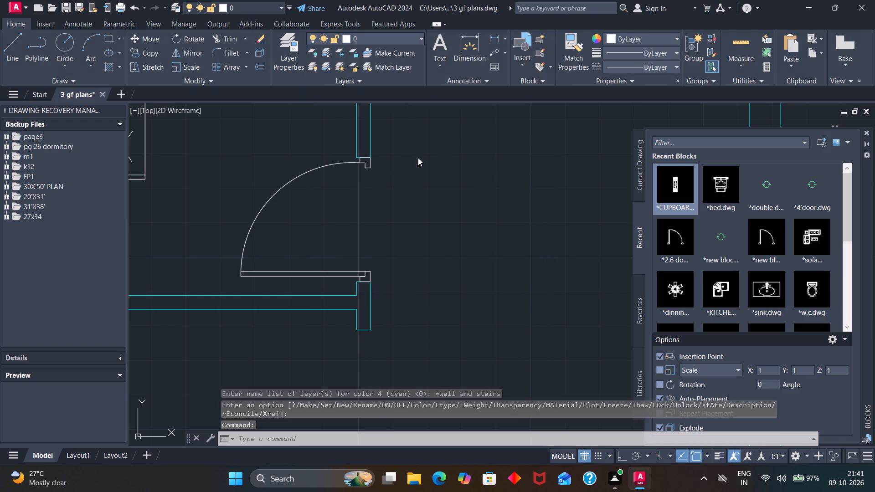
pyautogui.click(422, 342)
pyautogui.press('Escape')
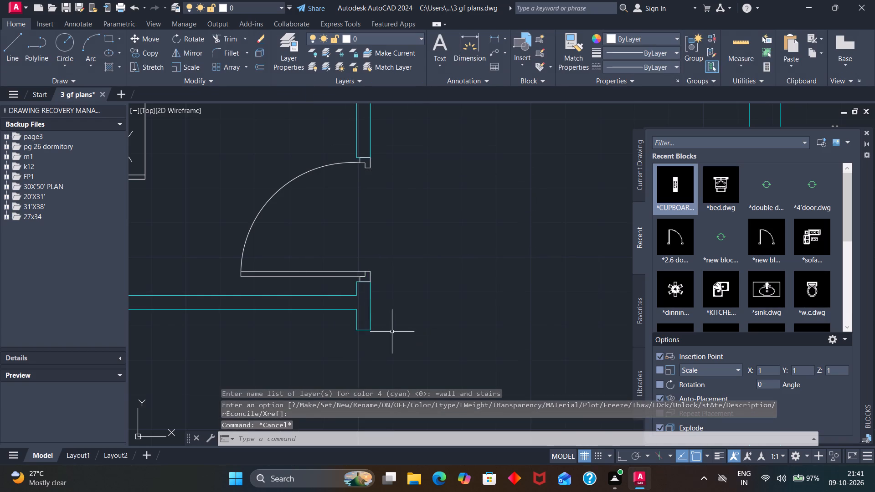
# Assign the new doorway's lower end line to the cyan wall and stairs layer.
pyautogui.scroll(-4, 376, 336)
pyautogui.scroll(3, 375, 371)
pyautogui.scroll(2, 371, 290)
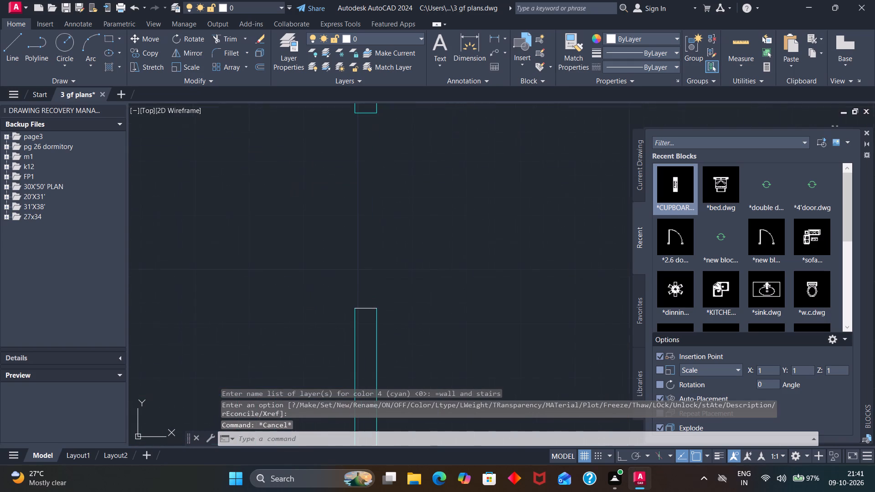
pyautogui.click(371, 308)
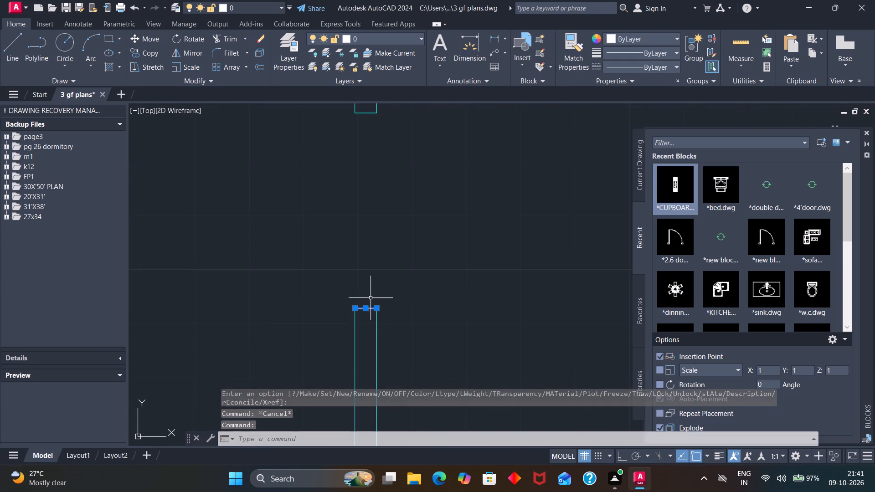
pyautogui.click(420, 41)
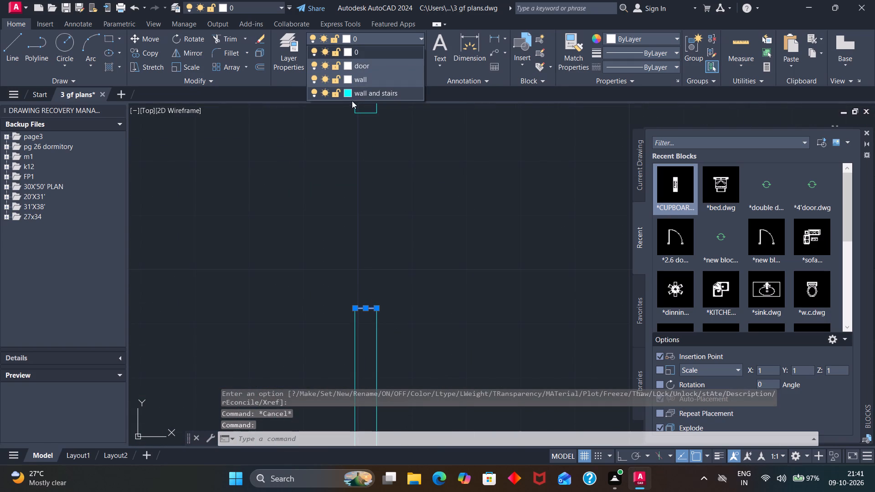
pyautogui.click(349, 93)
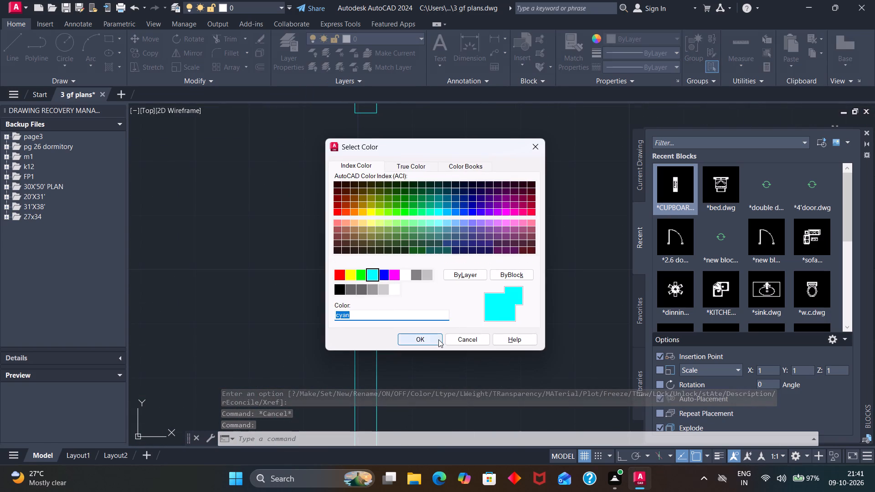
pyautogui.click(438, 339)
pyautogui.press('Escape')
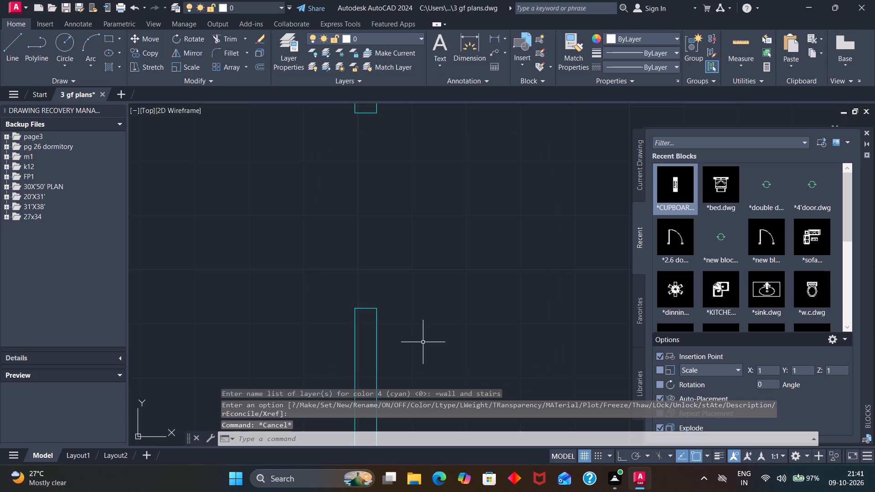
# Copy the door beside the middle plan's stair hall to the left plan, just outside the new doorway above the stairs.
pyautogui.scroll(-5, 424, 277)
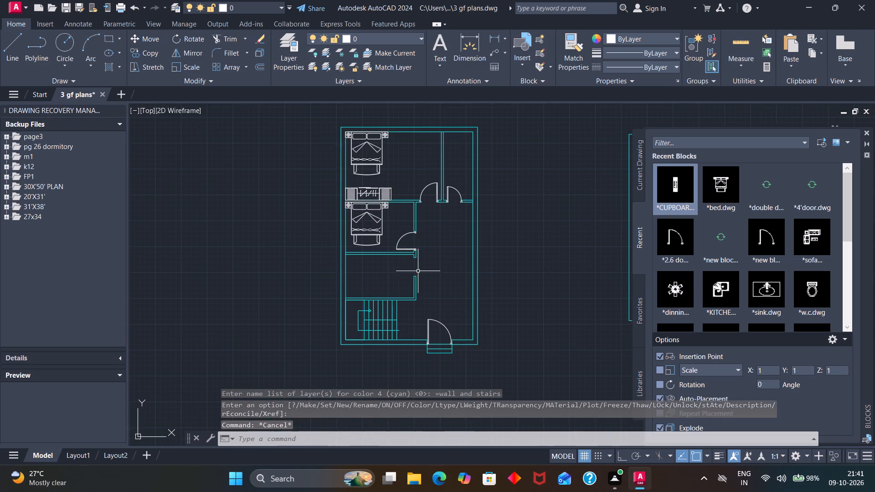
pyautogui.scroll(-2, 417, 215)
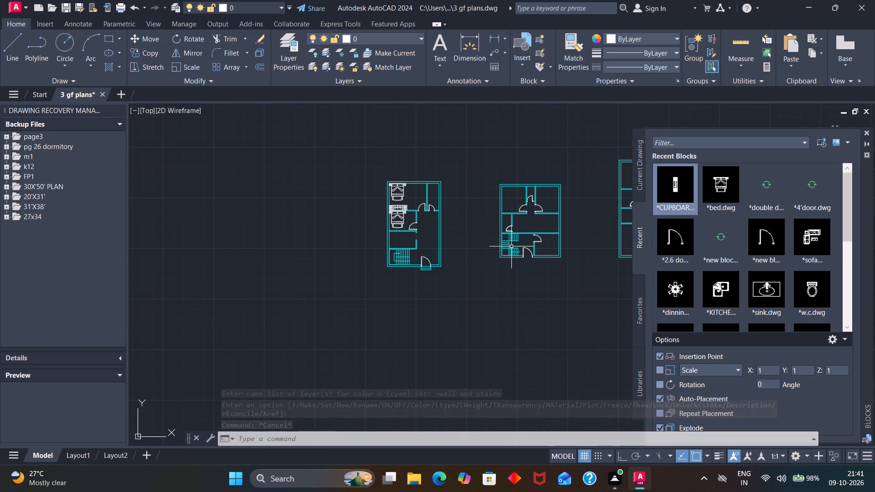
pyautogui.scroll(3, 408, 235)
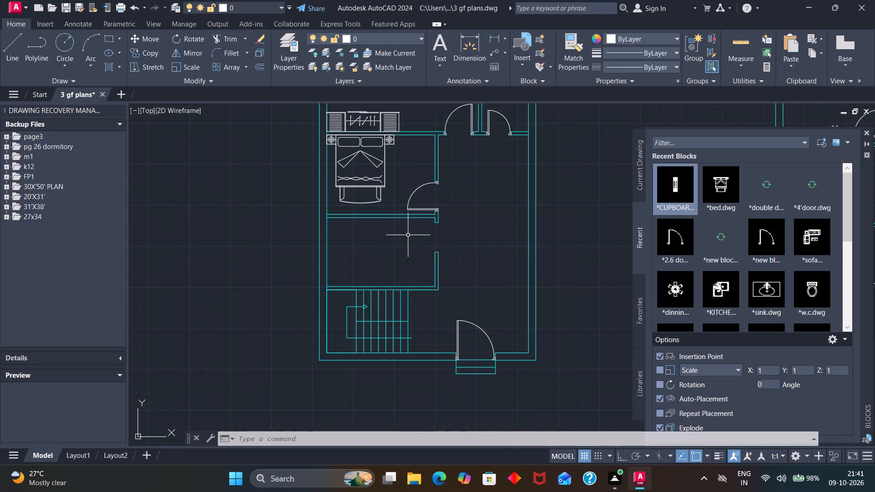
pyautogui.scroll(-2, 408, 235)
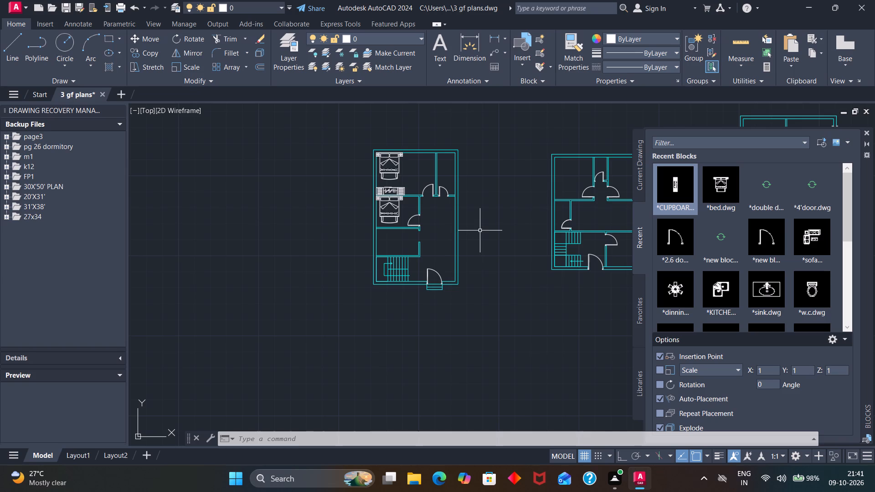
pyautogui.scroll(3, 624, 240)
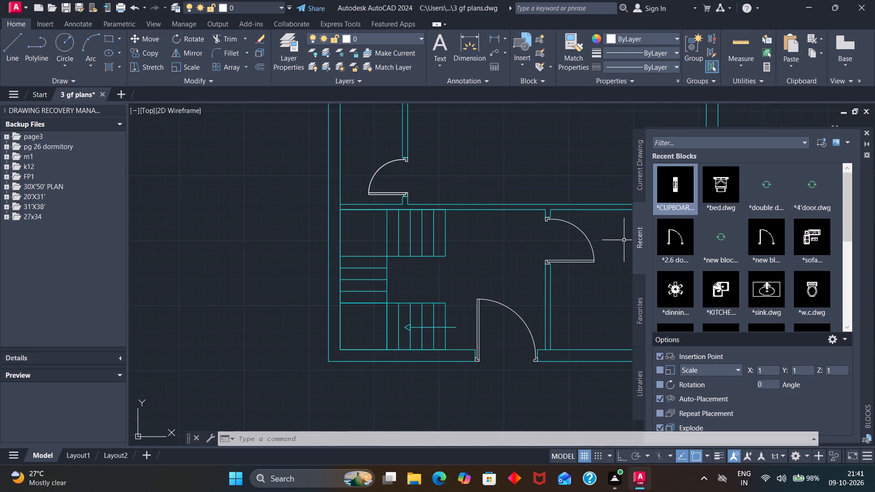
pyautogui.scroll(1, 623, 241)
pyautogui.click(506, 272)
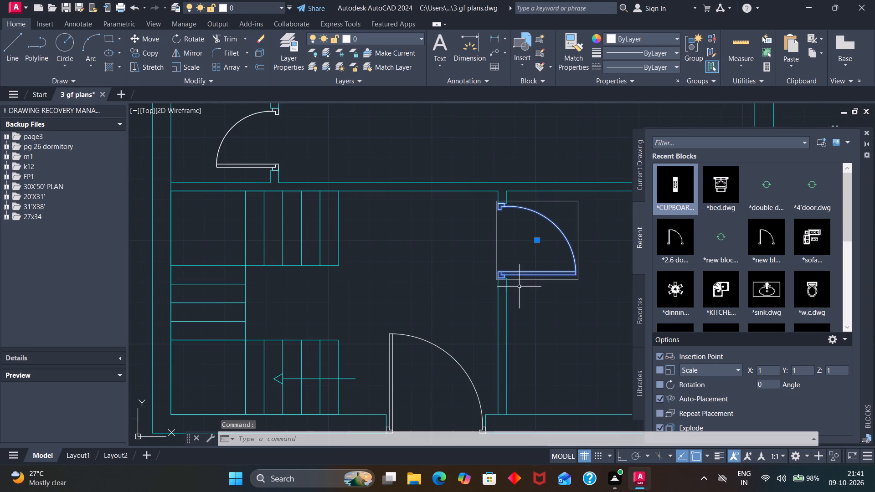
pyautogui.press('m')
pyautogui.press('BackSpace')
pyautogui.write('co')
pyautogui.press('Return')
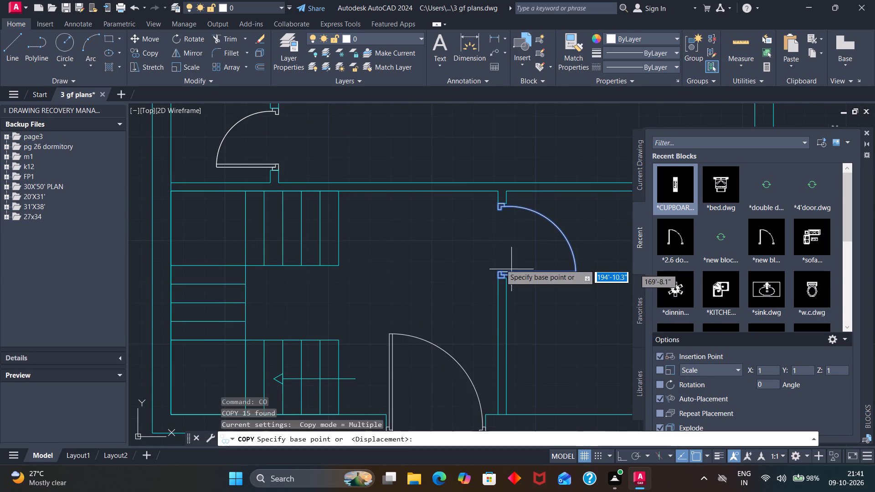
pyautogui.scroll(3, 492, 261)
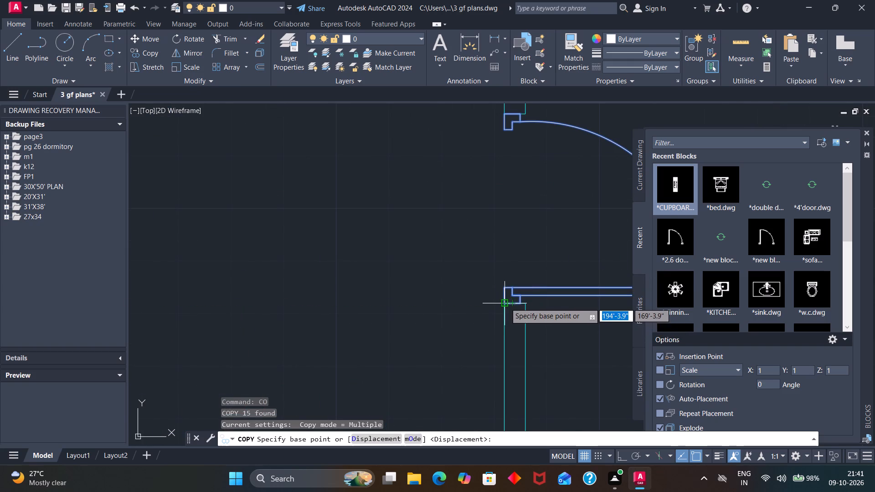
pyautogui.click(505, 303)
pyautogui.scroll(-3, 504, 302)
pyautogui.scroll(-2, 426, 284)
pyautogui.scroll(-2, 216, 261)
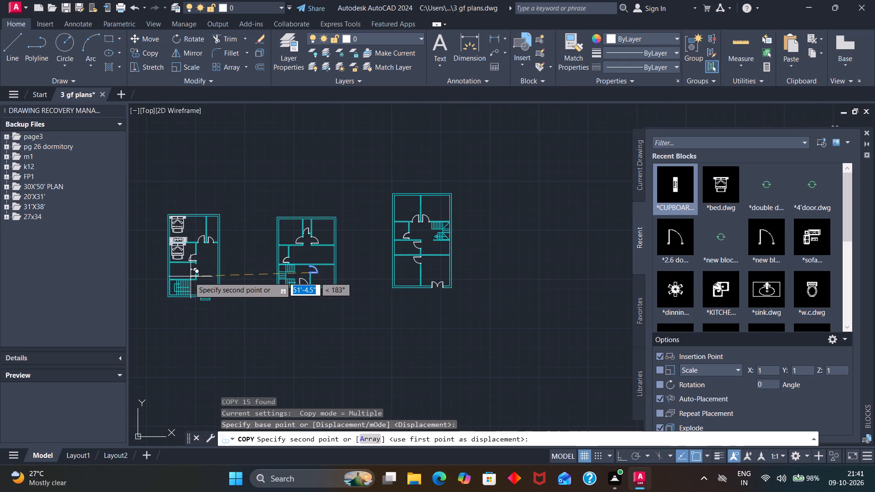
pyautogui.scroll(4, 190, 266)
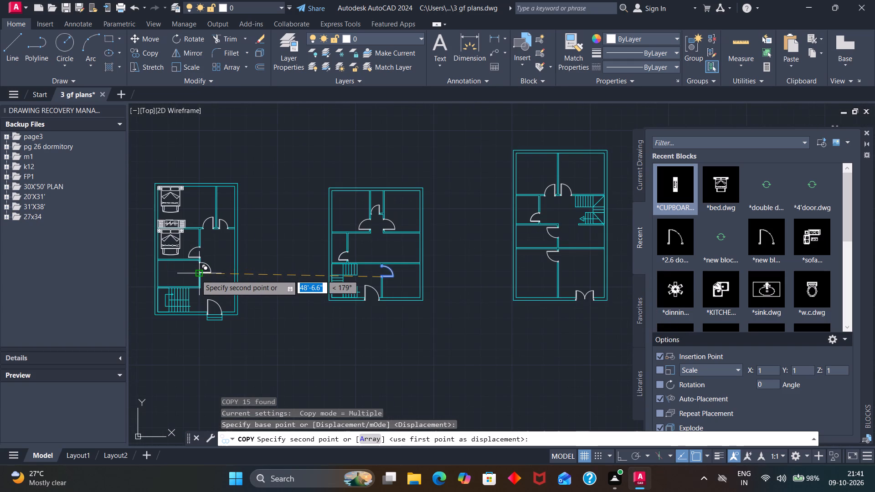
pyautogui.scroll(2, 196, 275)
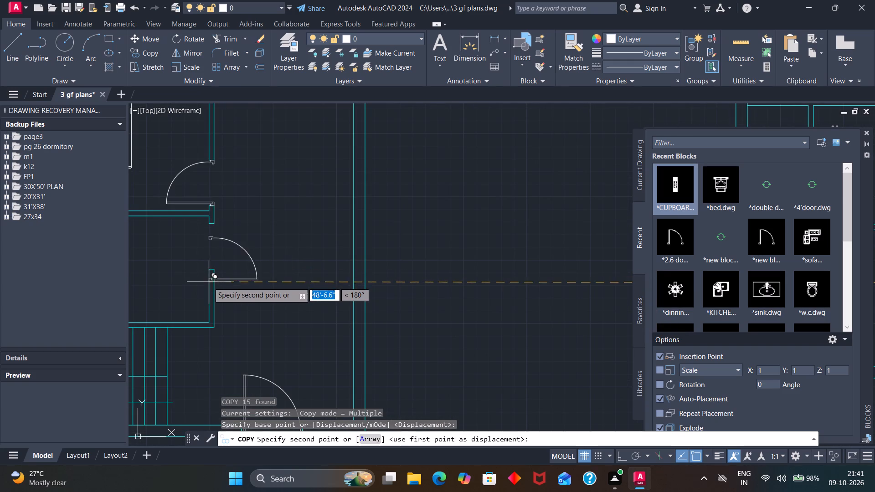
pyautogui.click(237, 272)
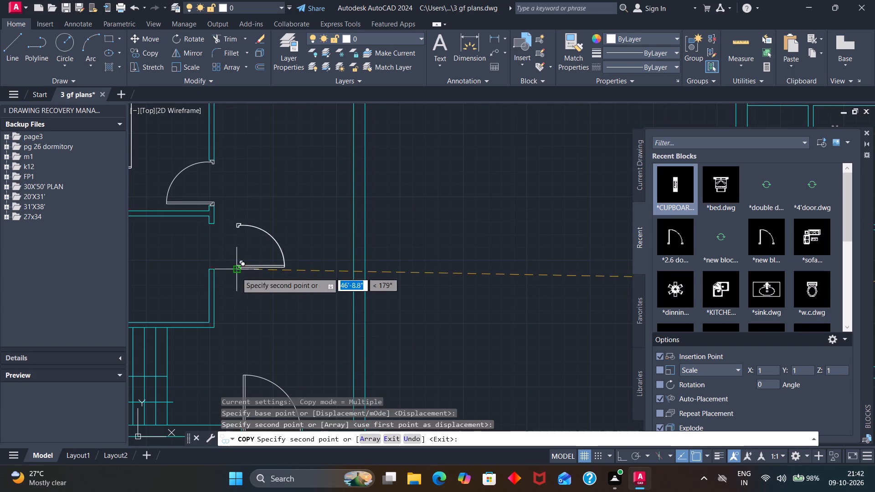
pyautogui.press('Escape')
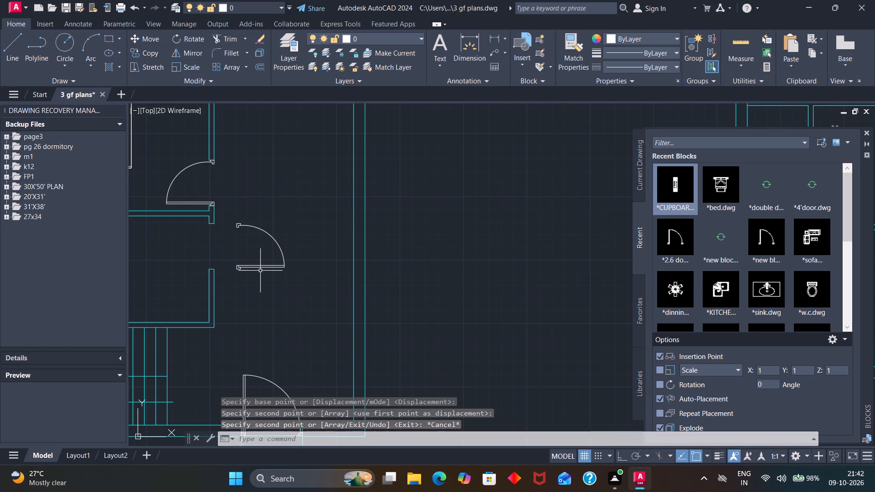
# Rotate the copied door half a turn about its lower jamb corner so it swings toward the room above the stairs.
pyautogui.click(261, 267)
pyautogui.write('ro')
pyautogui.press('Return')
pyautogui.scroll(3, 237, 271)
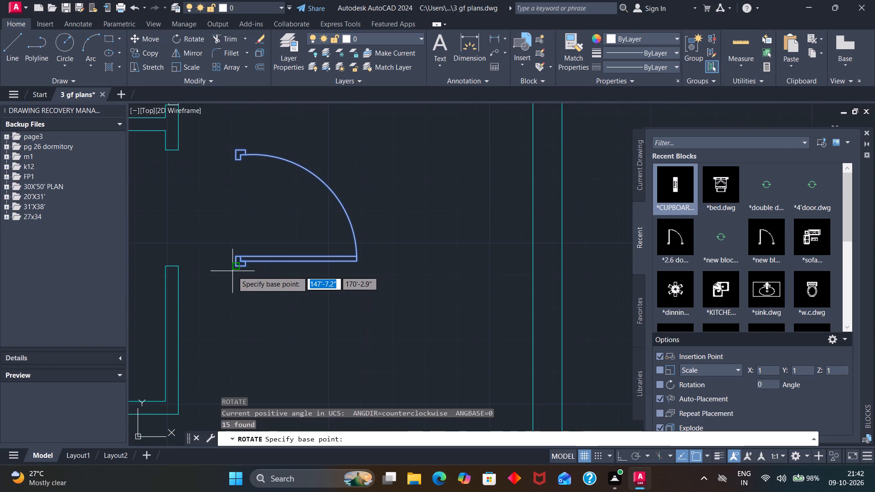
pyautogui.click(235, 268)
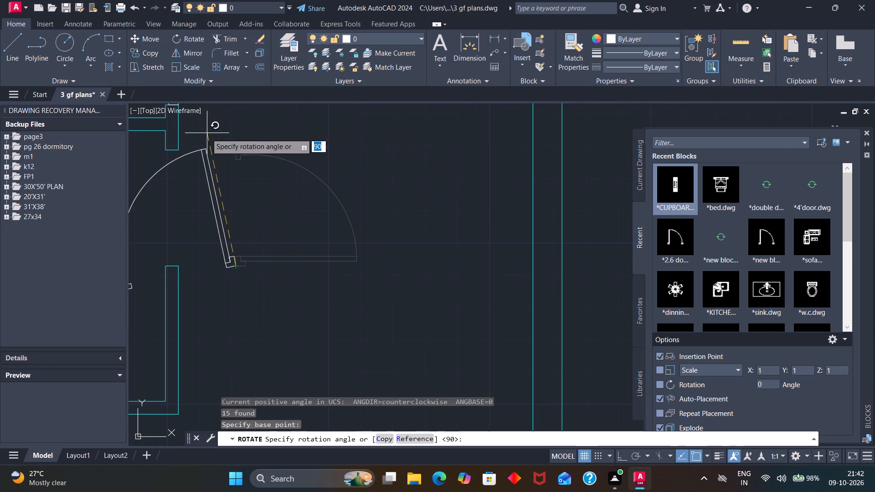
pyautogui.click(177, 266)
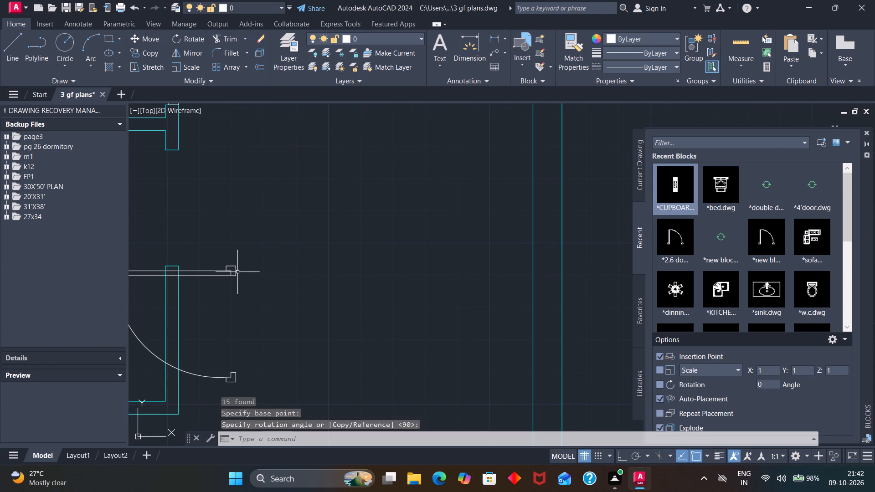
# Move the rotated door by its upper outer jamb corner onto the outer corner of the wall end above the new doorway.
pyautogui.press('m')
pyautogui.press('Return')
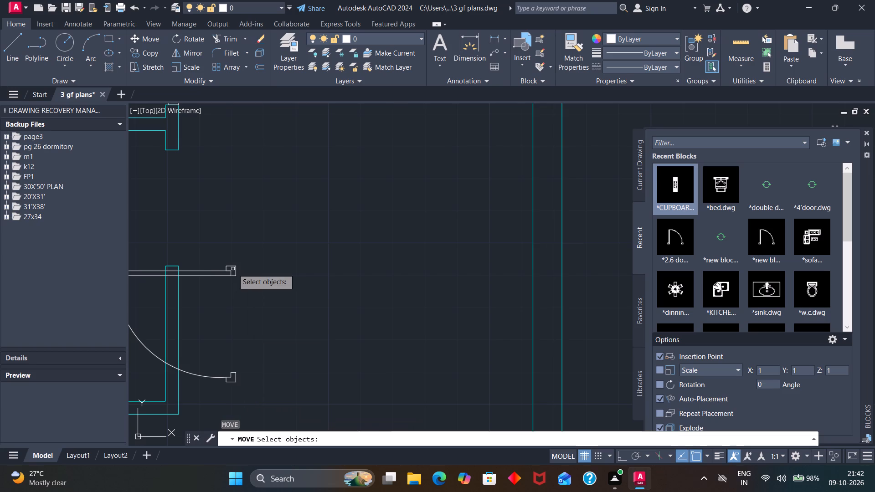
pyautogui.click(233, 269)
pyautogui.click(229, 268)
pyautogui.click(235, 266)
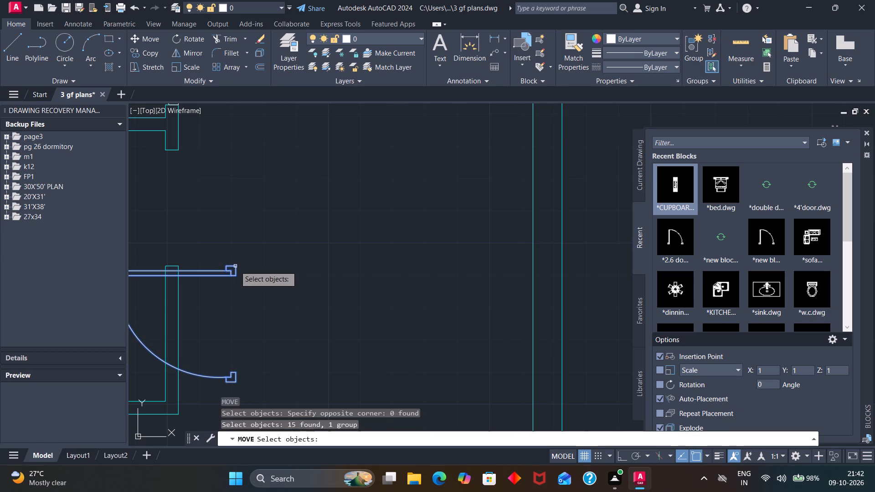
pyautogui.press('Return')
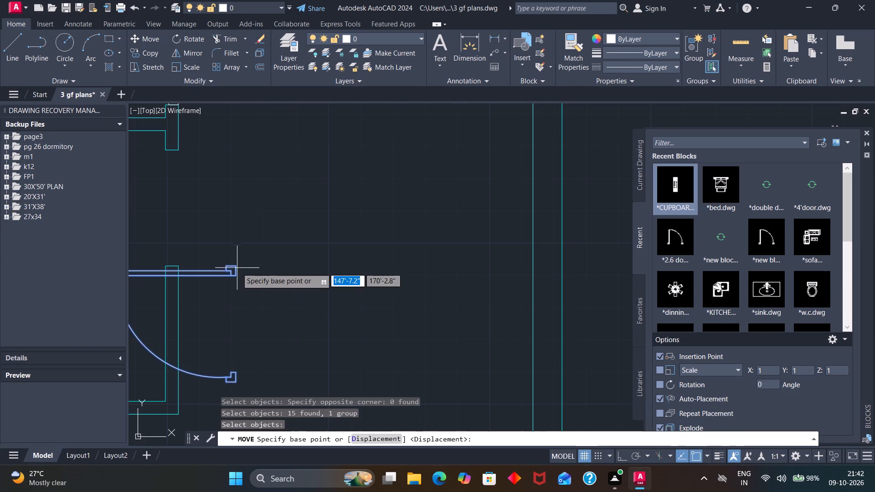
pyautogui.click(237, 268)
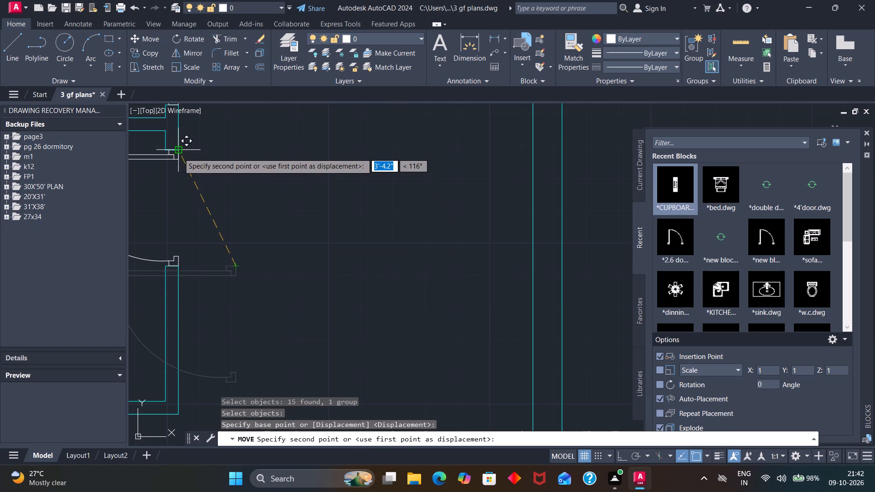
pyautogui.click(179, 153)
pyautogui.scroll(-6, 196, 185)
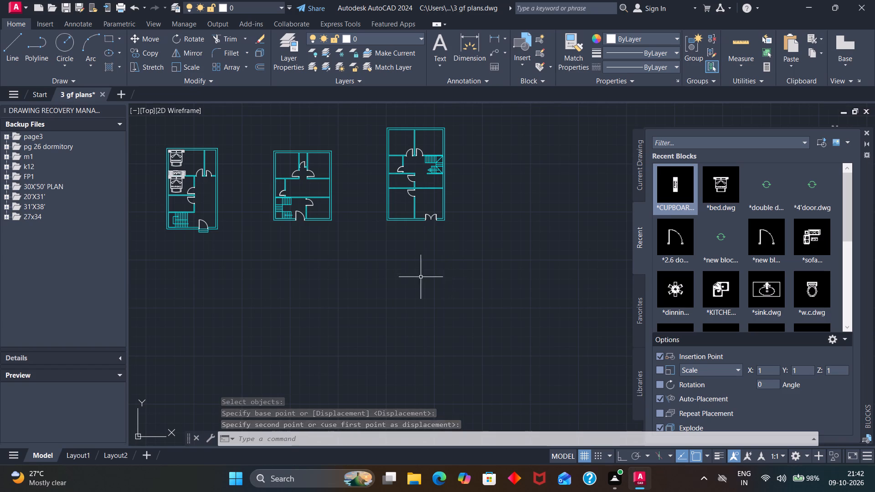
# Copy the bed from the left plan's top bedroom into the upper-left inner corner of the middle plan's upper-left bedroom.
pyautogui.scroll(1, 178, 167)
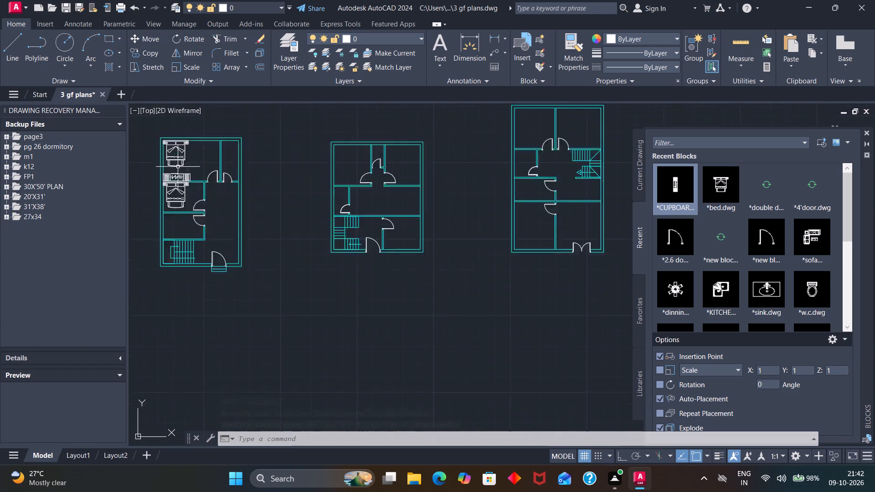
pyautogui.scroll(2, 178, 167)
pyautogui.scroll(-2, 178, 167)
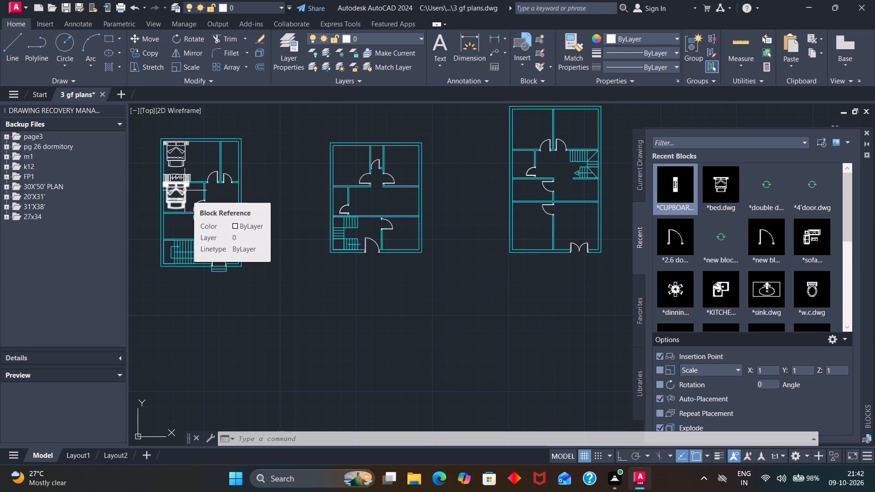
pyautogui.click(166, 142)
pyautogui.press('c')
pyautogui.press('o')
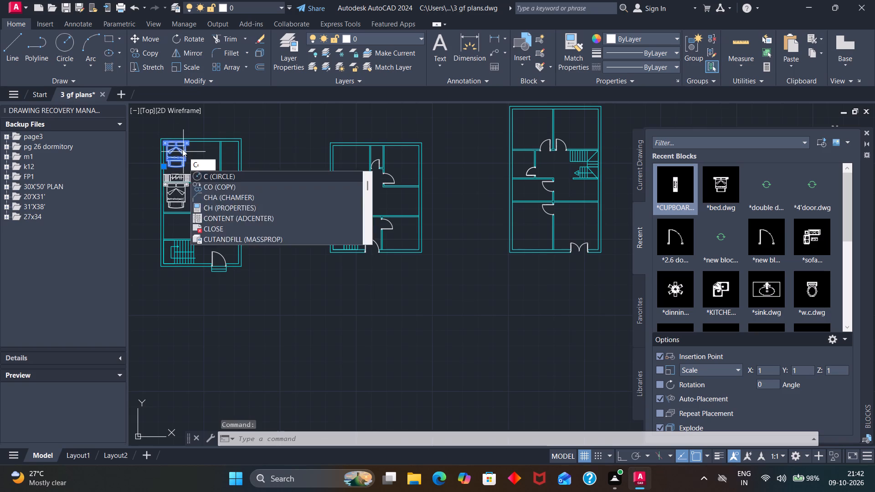
pyautogui.press('Return')
pyautogui.scroll(4, 163, 137)
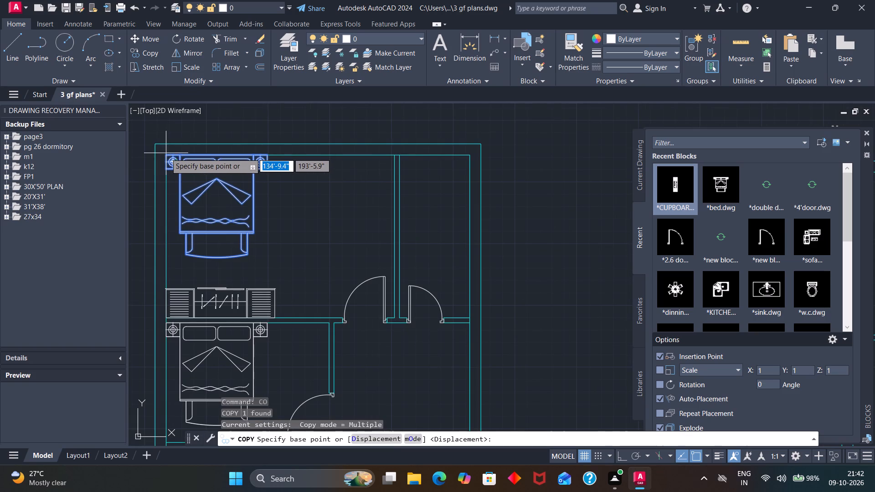
pyautogui.click(166, 153)
pyautogui.scroll(-3, 226, 157)
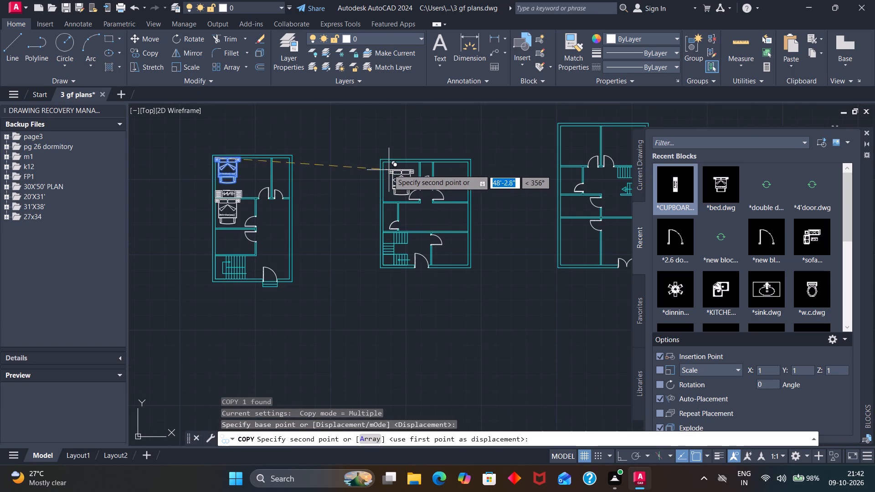
pyautogui.scroll(3, 388, 169)
pyautogui.click(358, 141)
# Place another copy of the bed loosely inside the middle plan's upper-right bedroom and finish copying.
pyautogui.scroll(-3, 359, 170)
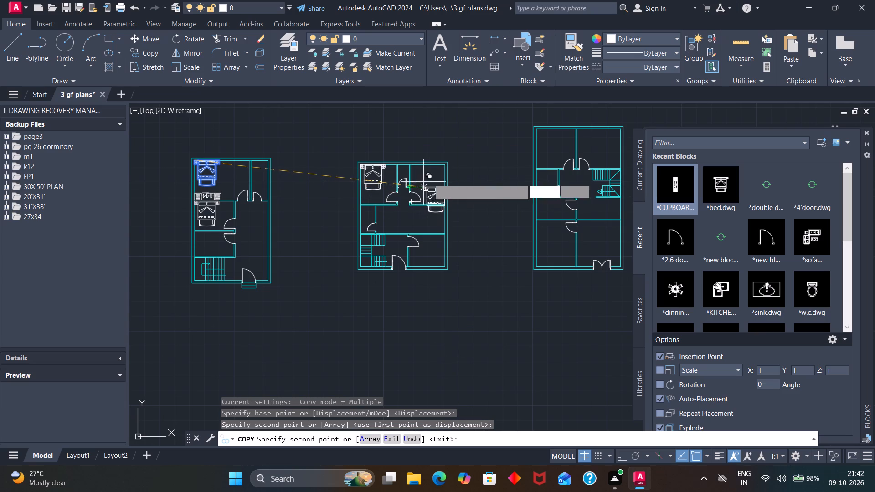
pyautogui.scroll(3, 421, 171)
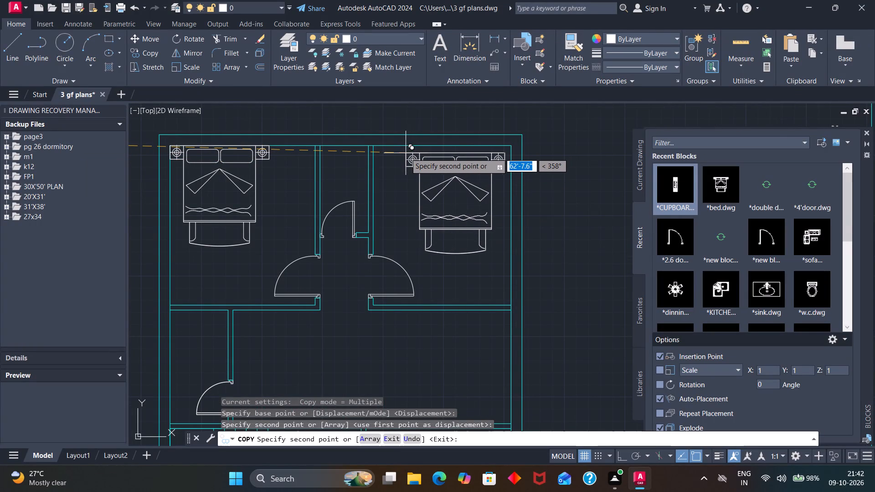
pyautogui.scroll(-3, 405, 154)
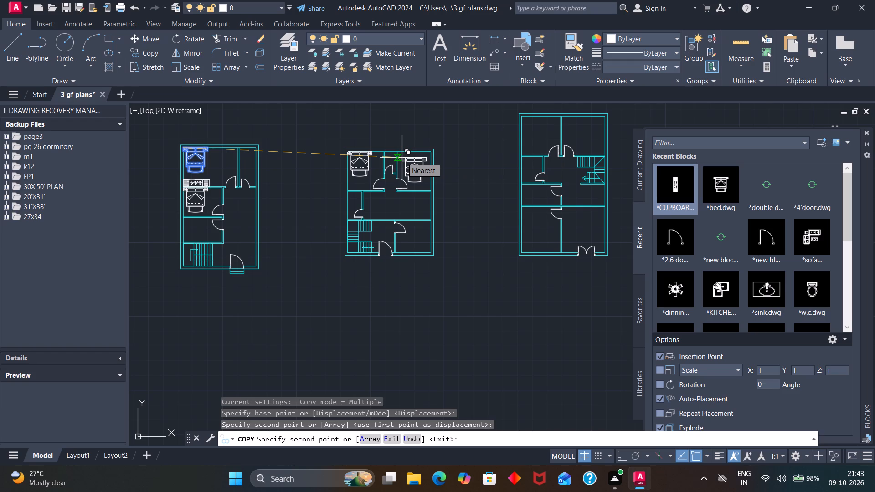
pyautogui.scroll(2, 408, 166)
pyautogui.click(394, 155)
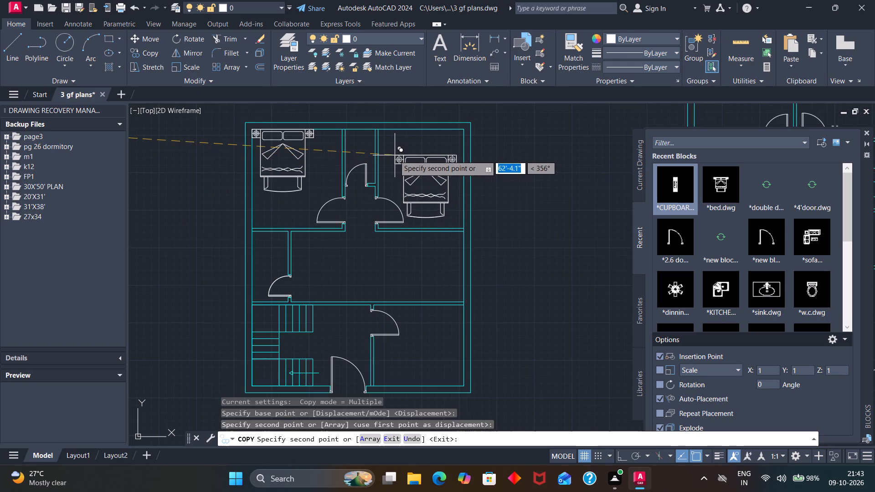
pyautogui.press('Escape')
# Move the copied bed by its upper-right corner onto the upper-right inner corner of the middle plan's upper-right bedroom.
pyautogui.press('m')
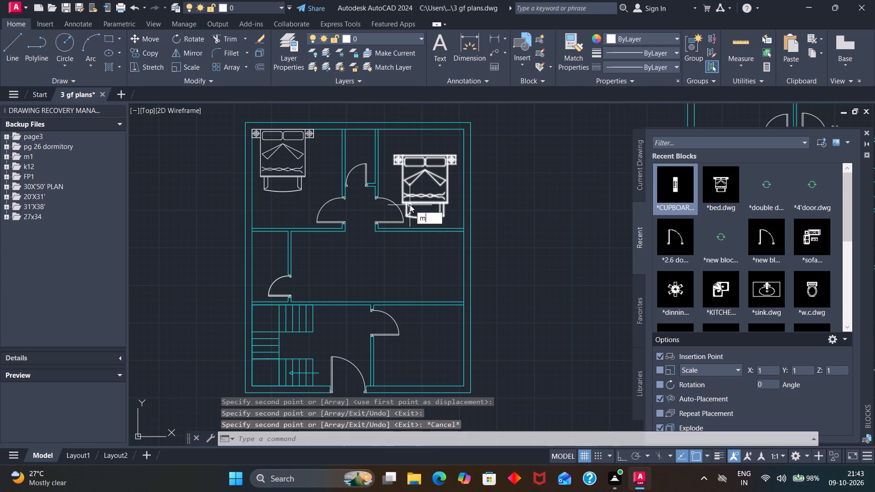
pyautogui.press('Return')
pyautogui.click(420, 167)
pyautogui.press('Return')
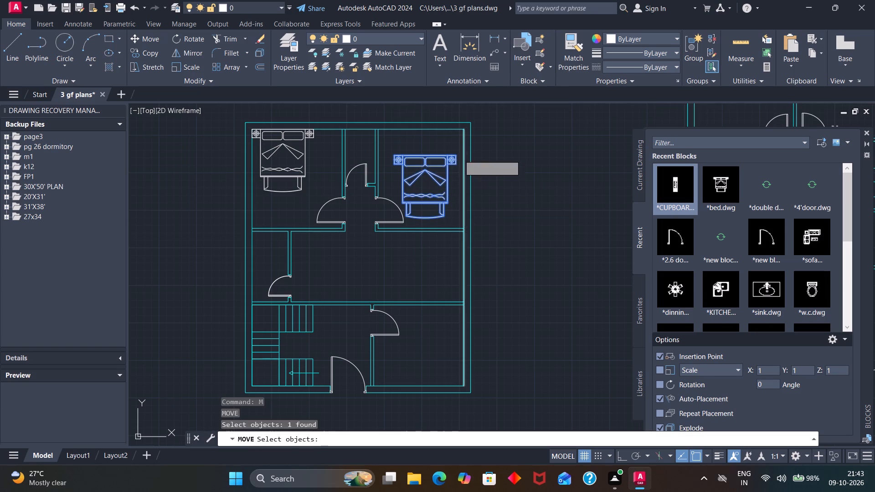
pyautogui.scroll(3, 456, 154)
pyautogui.click(451, 159)
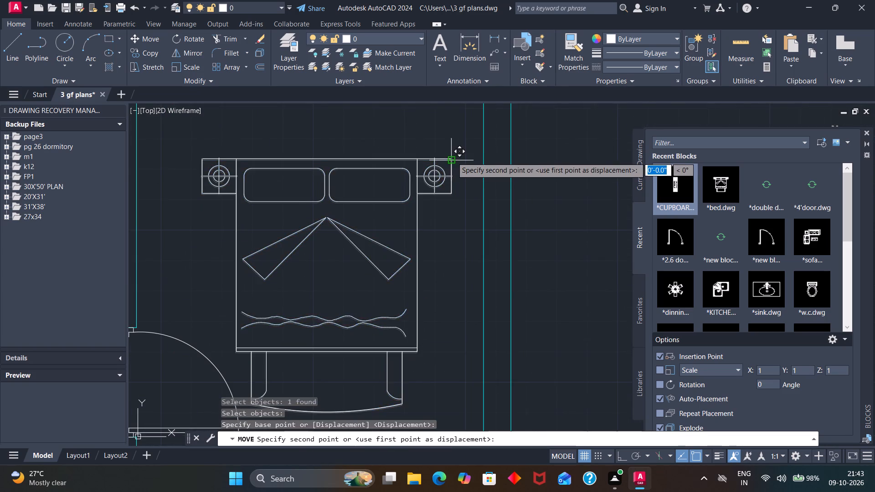
pyautogui.scroll(-4, 453, 157)
pyautogui.scroll(1, 456, 148)
pyautogui.click(457, 141)
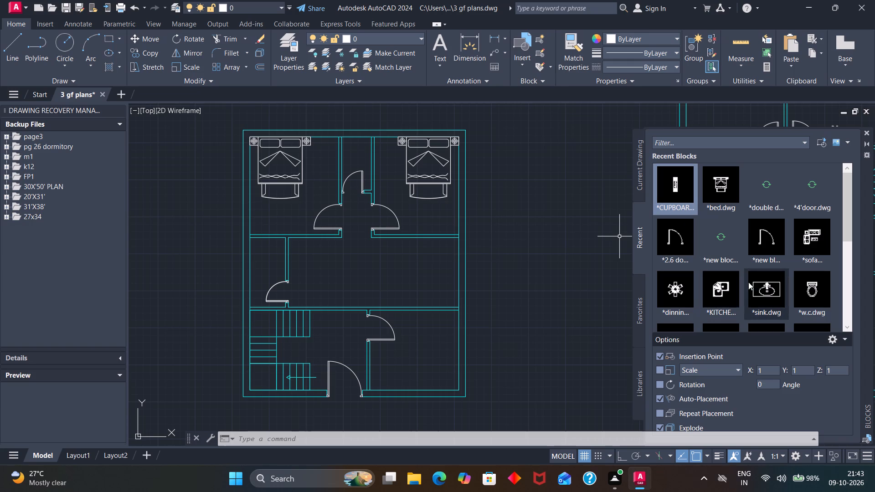
# Copy the bed from the middle plan's upper-right bedroom into the right plan's upper-left bedroom.
pyautogui.scroll(-3, 751, 262)
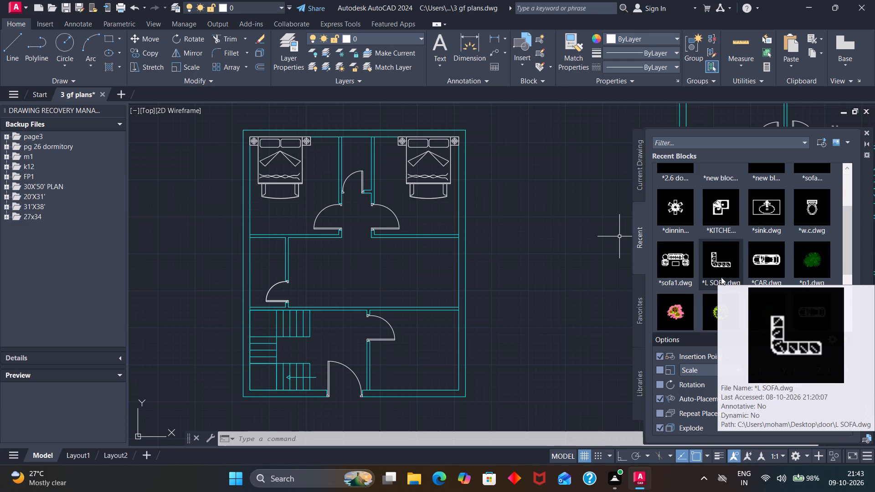
pyautogui.scroll(-4, 536, 255)
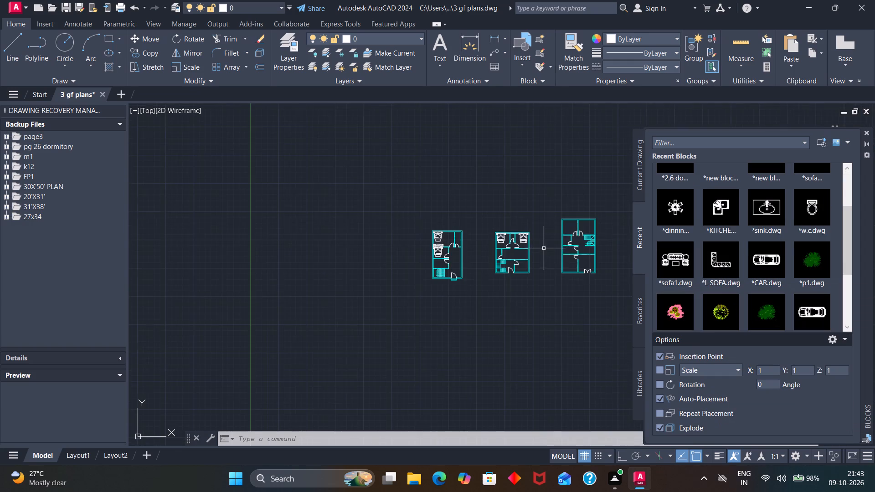
pyautogui.scroll(4, 602, 246)
pyautogui.scroll(-2, 522, 219)
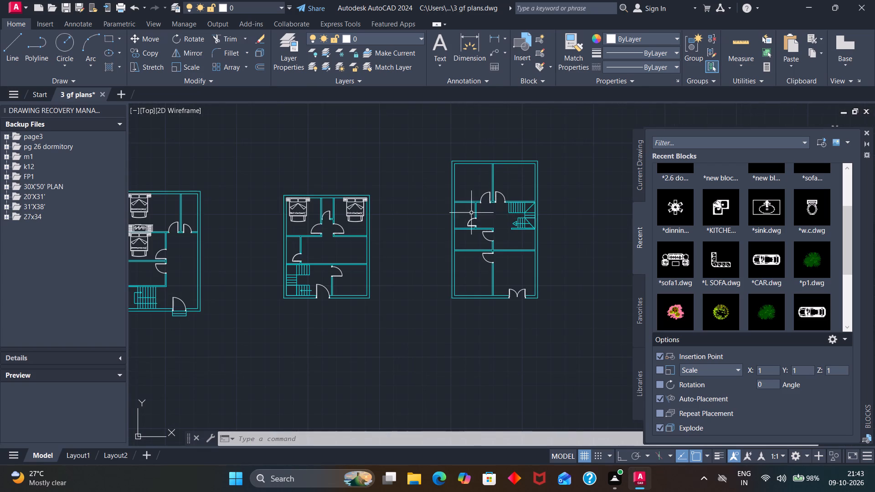
pyautogui.click(349, 213)
pyautogui.write('co')
pyautogui.press('Return')
pyautogui.click(356, 210)
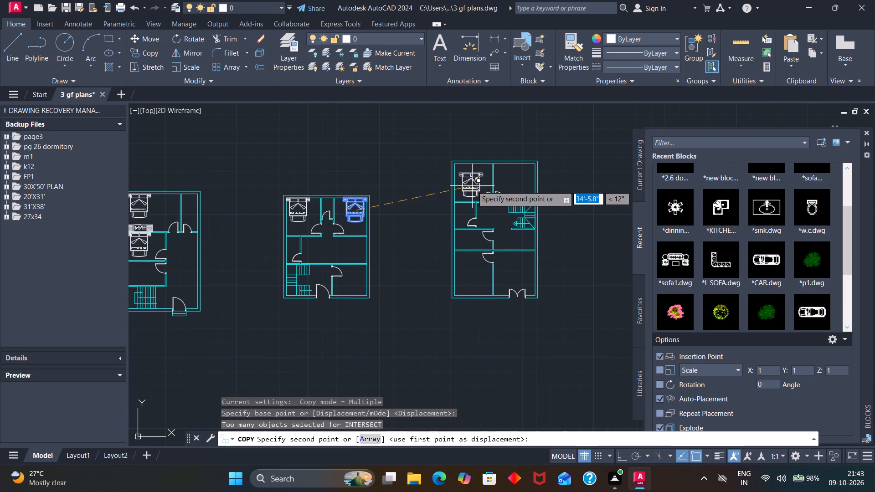
pyautogui.scroll(1, 472, 186)
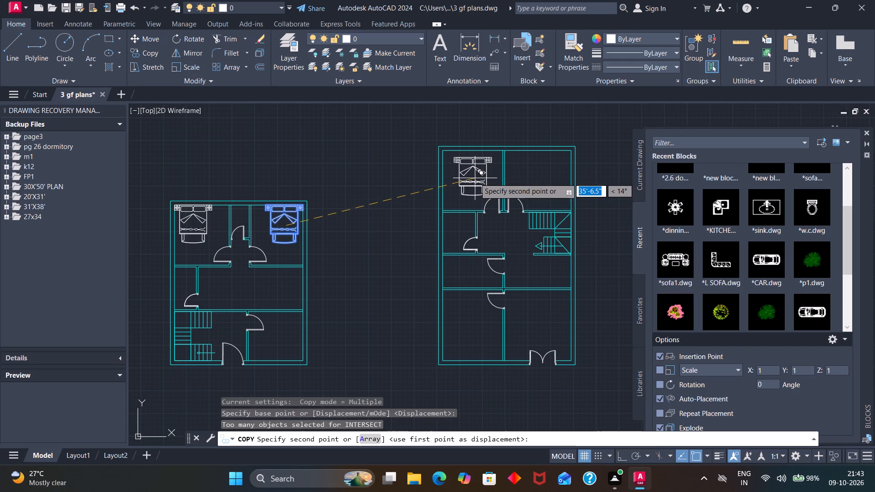
pyautogui.click(475, 178)
pyautogui.press('Escape')
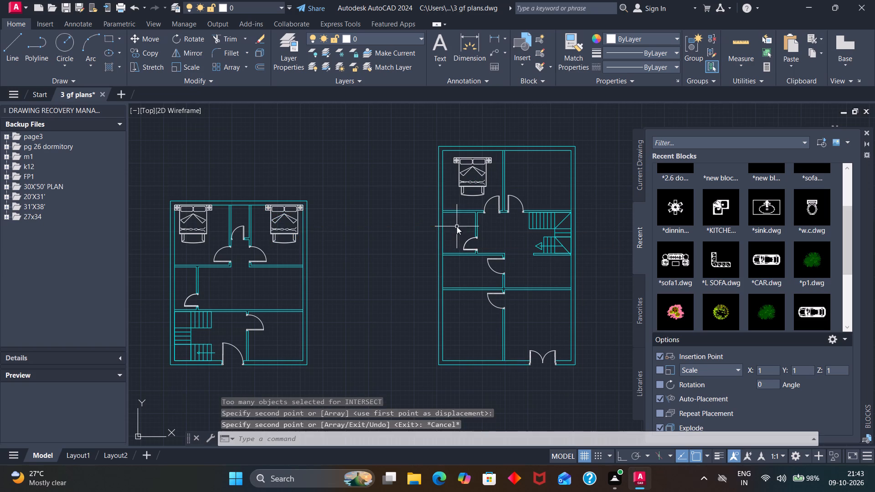
# Rotate the right plan's bed 90° counter-clockwise about its upper-left corner so the headboard faces the left wall.
pyautogui.press('c')
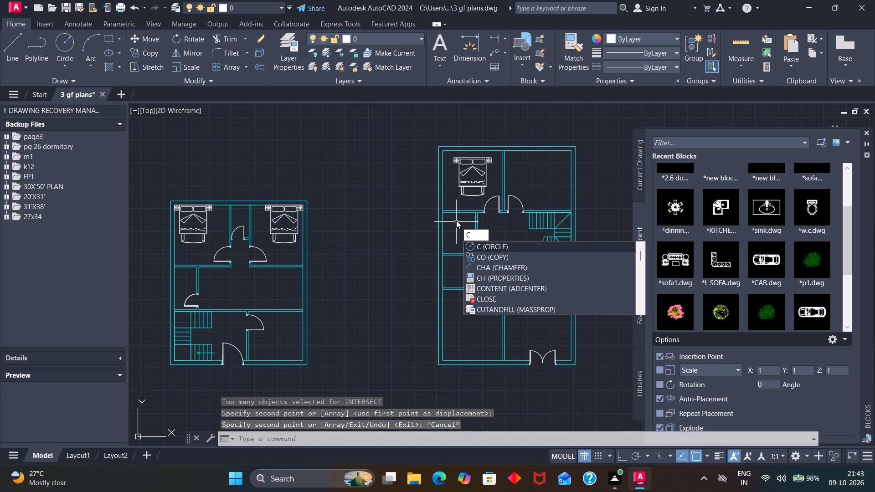
pyautogui.press('BackSpace')
pyautogui.write('ro')
pyautogui.press('Return')
pyautogui.click(457, 184)
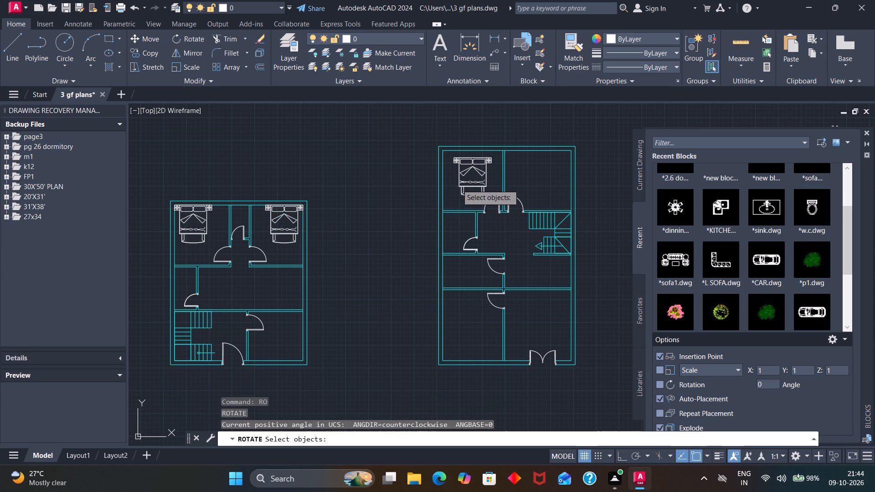
pyautogui.click(460, 181)
pyautogui.click(463, 180)
pyautogui.press('Return')
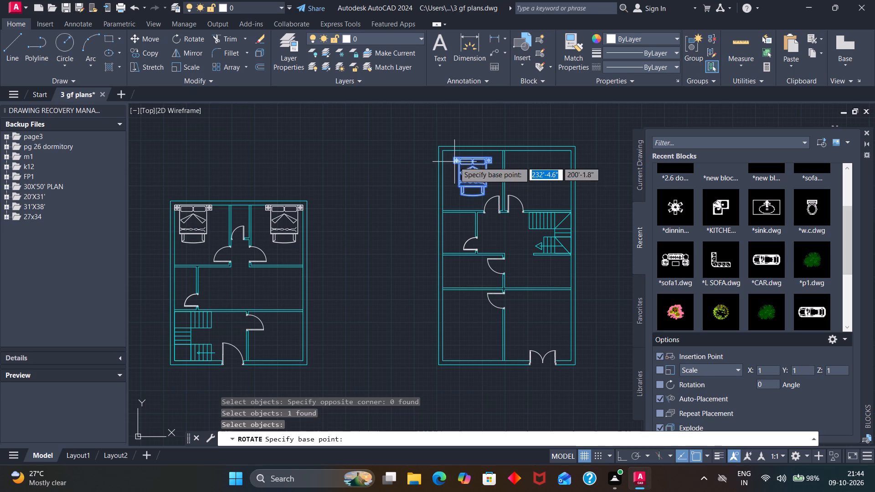
pyautogui.scroll(3, 453, 157)
pyautogui.click(454, 162)
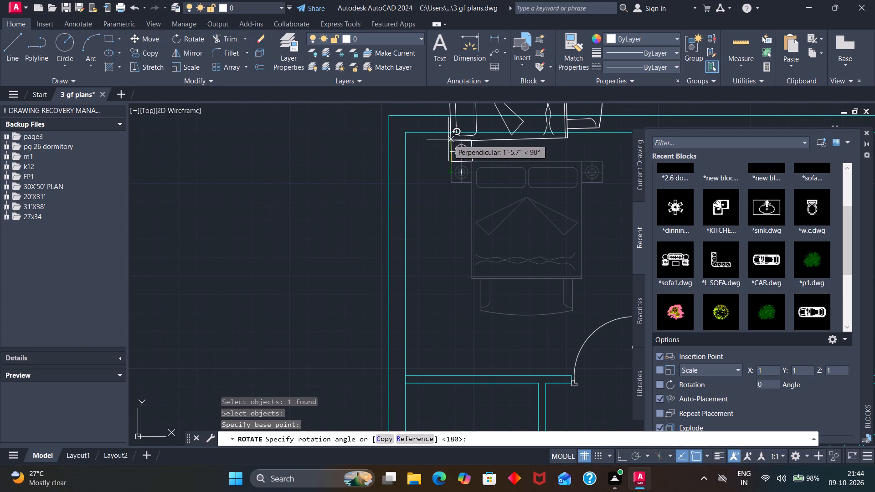
pyautogui.scroll(1, 449, 139)
pyautogui.scroll(-3, 449, 139)
pyautogui.click(449, 139)
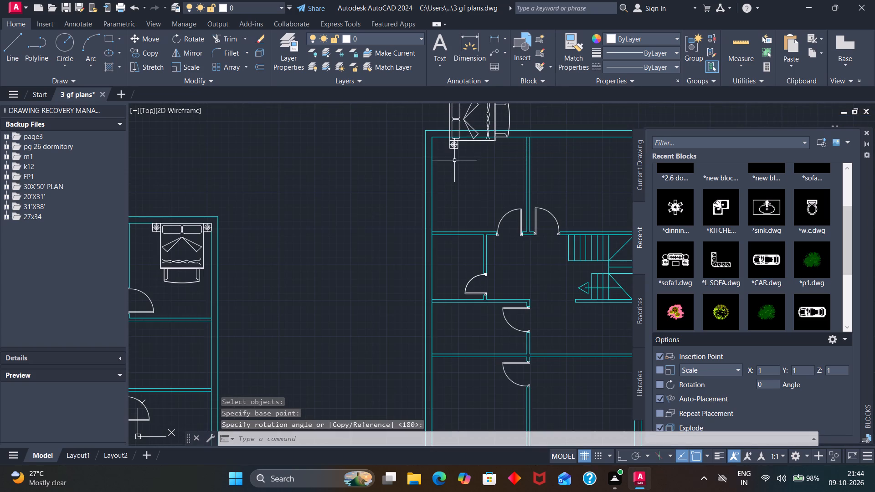
# Move the rotated bed by its upper-left corner onto the upper-left inner corner of the right plan's upper-left bedroom.
pyautogui.scroll(-2, 452, 149)
pyautogui.scroll(1, 453, 130)
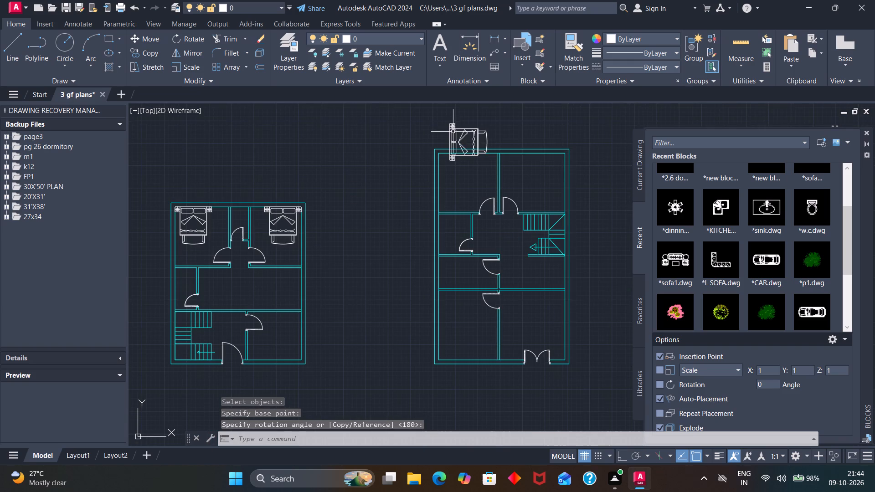
pyautogui.click(453, 133)
pyautogui.click(453, 127)
pyautogui.click(458, 128)
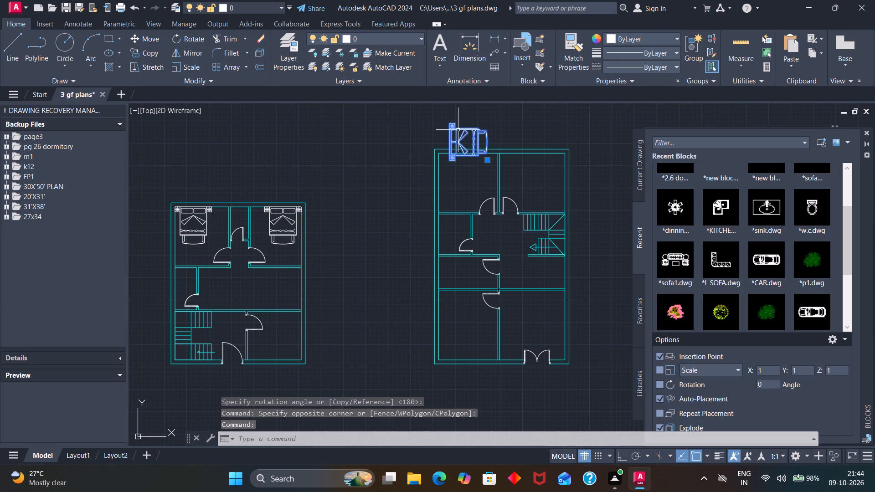
pyautogui.press('m')
pyautogui.press('Return')
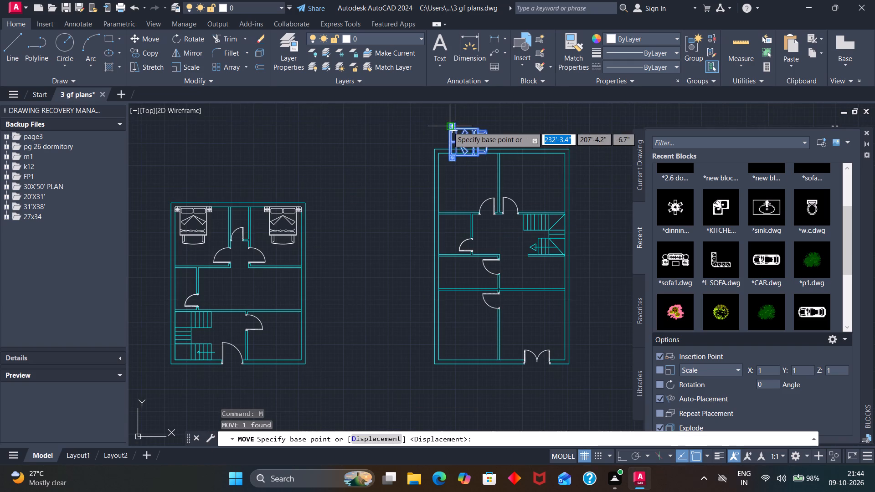
pyautogui.scroll(4, 448, 127)
pyautogui.click(448, 119)
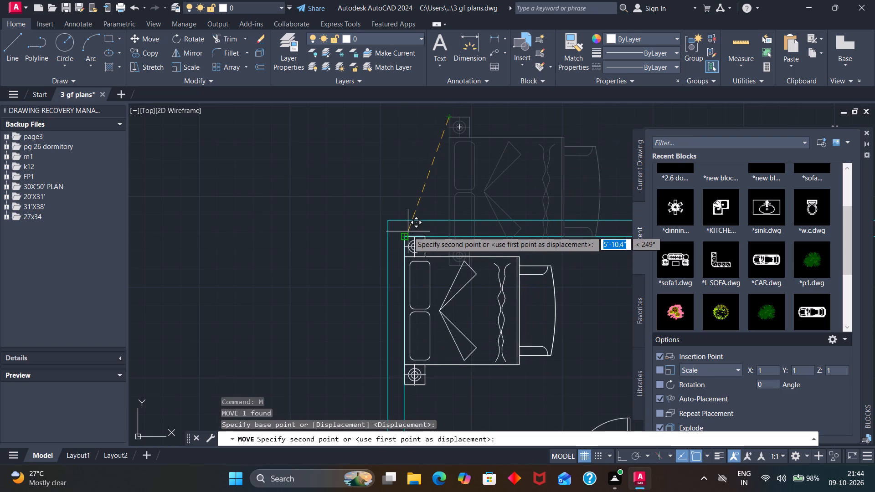
pyautogui.click(407, 233)
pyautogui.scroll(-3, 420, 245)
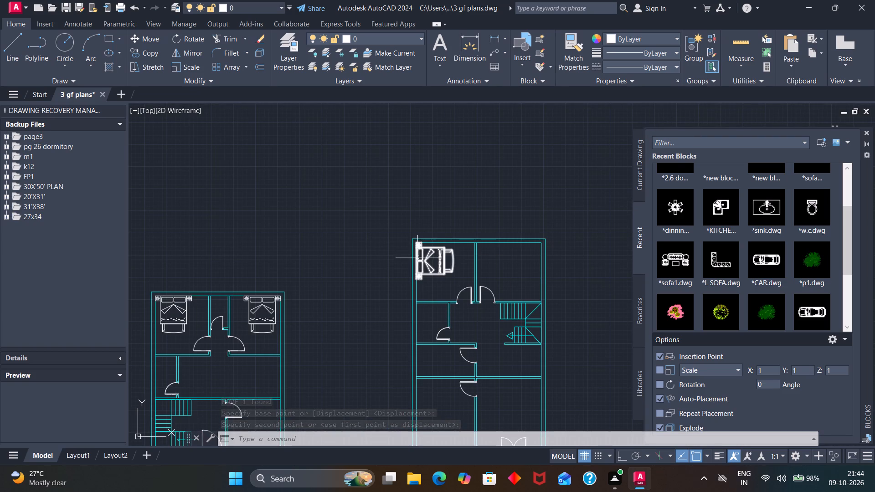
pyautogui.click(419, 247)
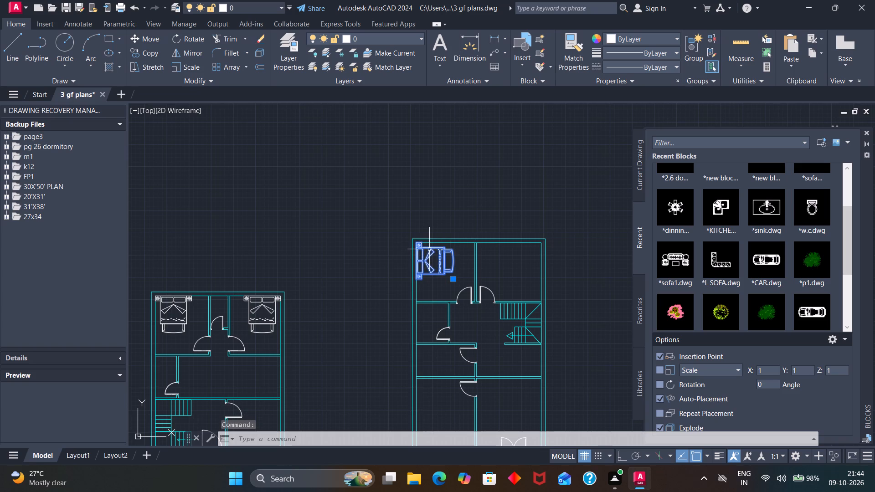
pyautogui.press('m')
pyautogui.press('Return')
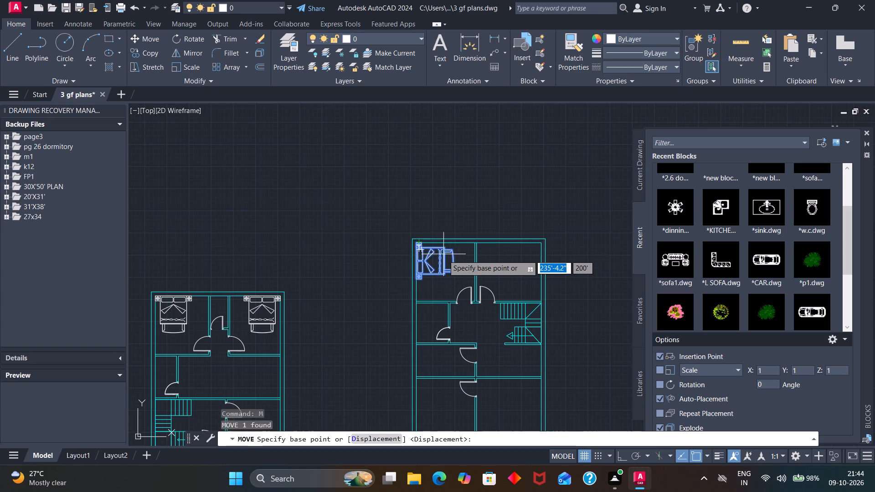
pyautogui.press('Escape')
# Copy the rotated bed by its lower-left corner to the lower-left inner corner of the right plan's lower-left room.
pyautogui.press('c')
pyautogui.press('o')
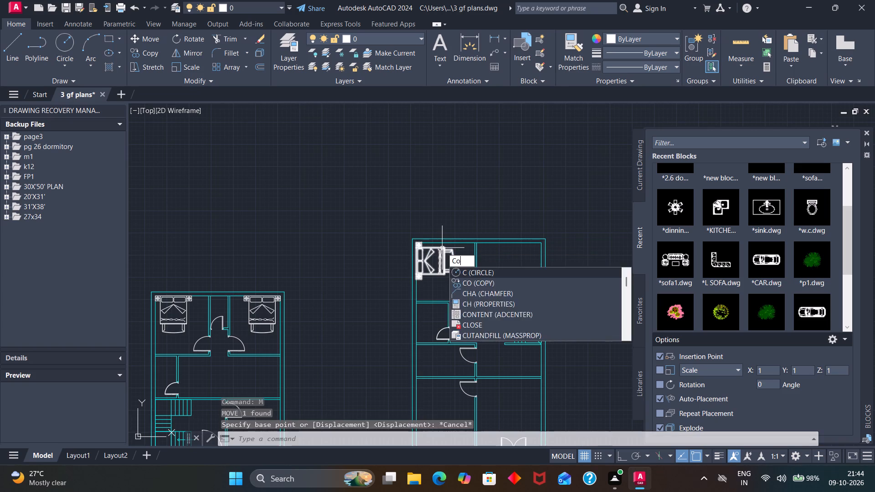
pyautogui.press('Return')
pyautogui.click(425, 251)
pyautogui.click(420, 253)
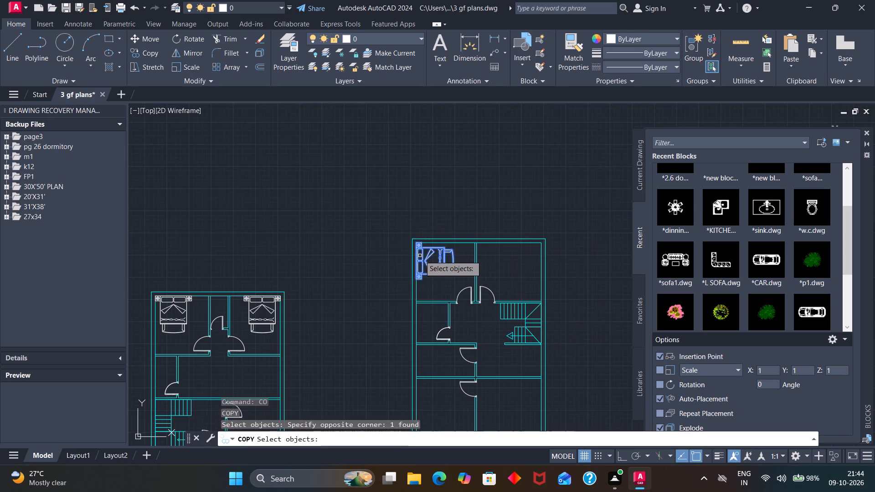
pyautogui.press('Return')
pyautogui.scroll(3, 419, 236)
pyautogui.scroll(-4, 412, 244)
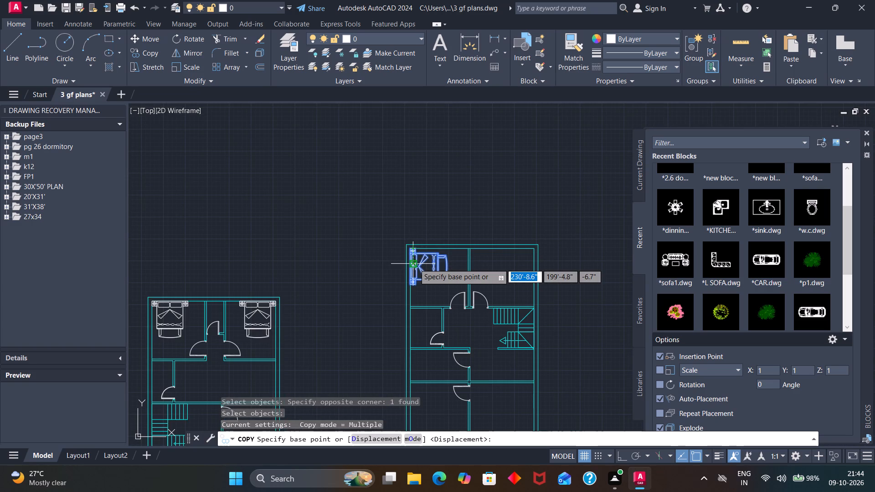
pyautogui.scroll(-1, 414, 264)
pyautogui.scroll(6, 416, 274)
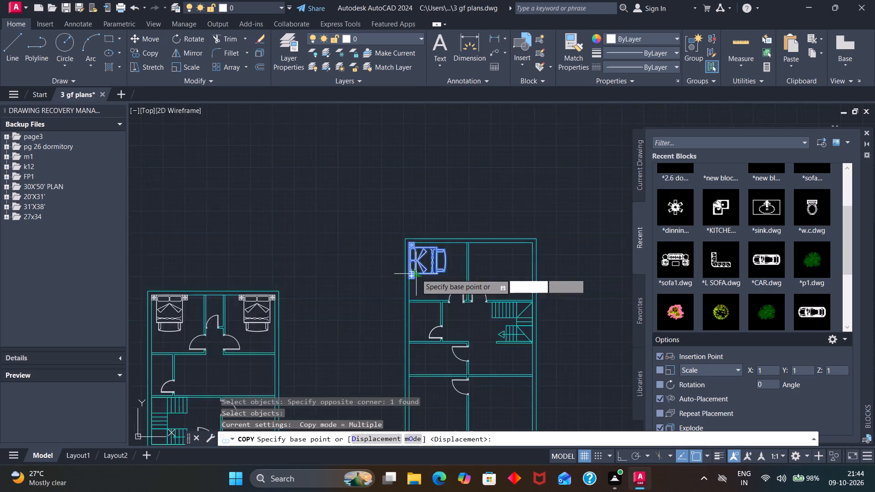
pyautogui.scroll(2, 416, 274)
pyautogui.click(335, 322)
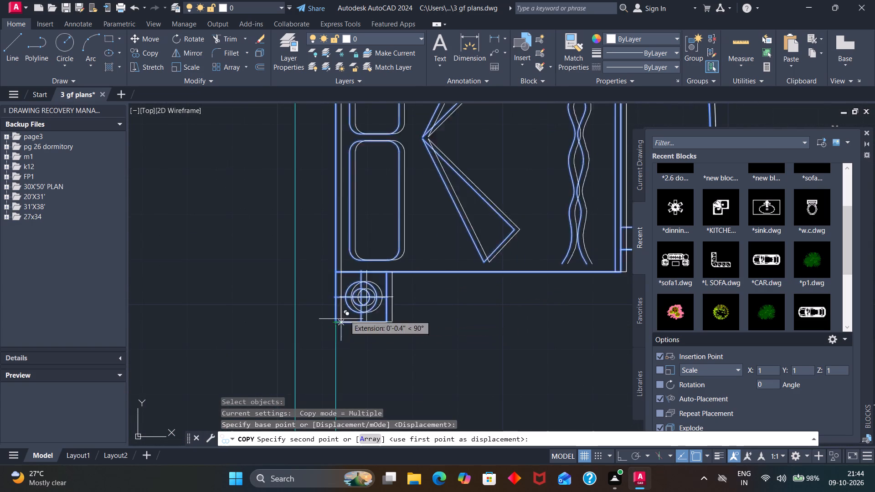
pyautogui.scroll(-8, 352, 307)
pyautogui.scroll(4, 358, 335)
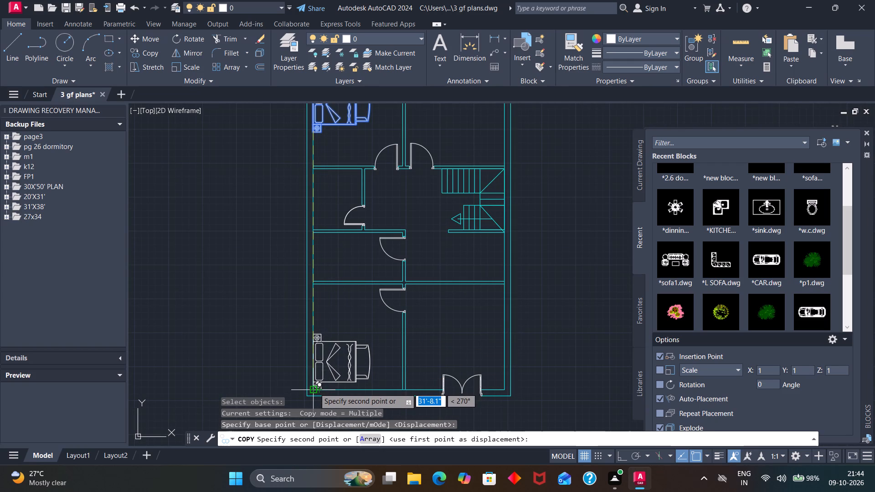
pyautogui.click(314, 388)
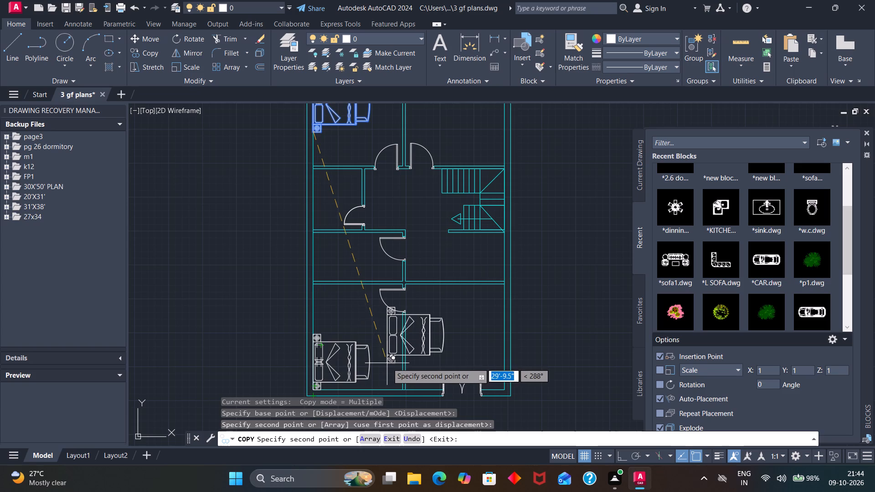
pyautogui.press('Escape')
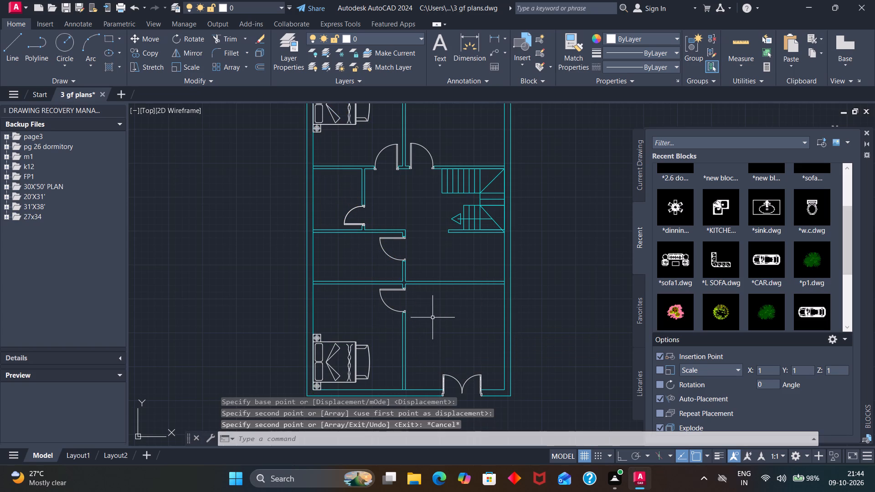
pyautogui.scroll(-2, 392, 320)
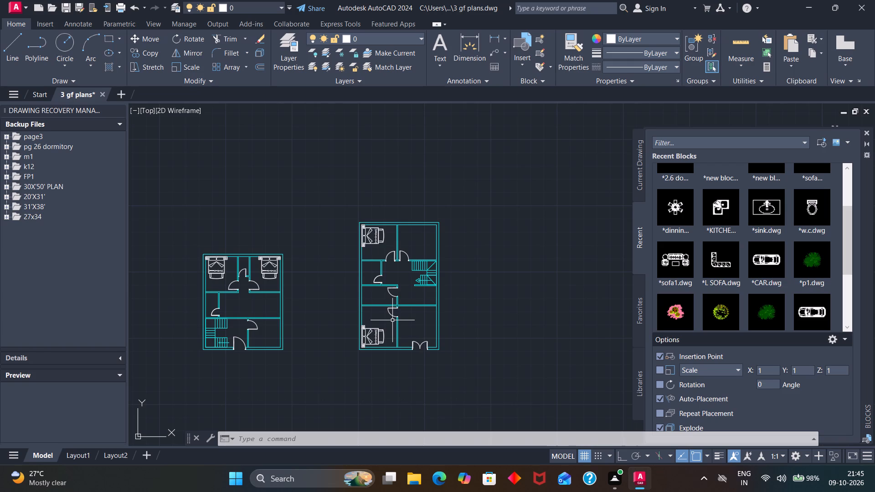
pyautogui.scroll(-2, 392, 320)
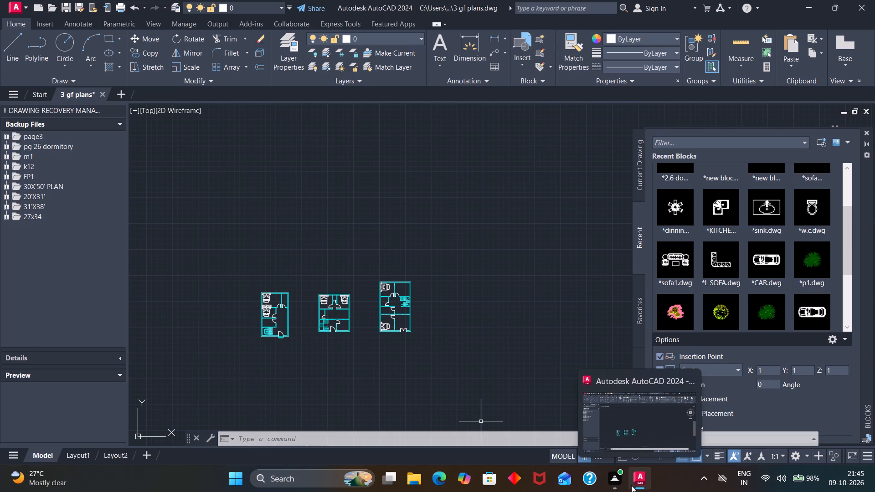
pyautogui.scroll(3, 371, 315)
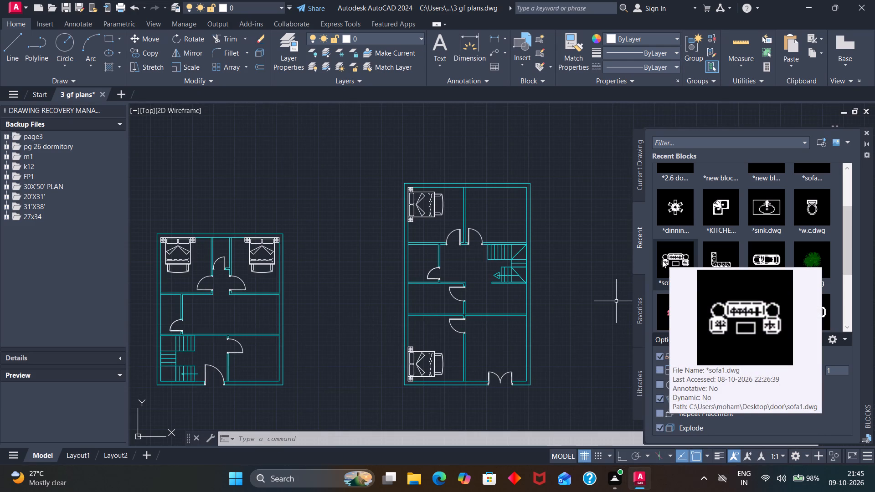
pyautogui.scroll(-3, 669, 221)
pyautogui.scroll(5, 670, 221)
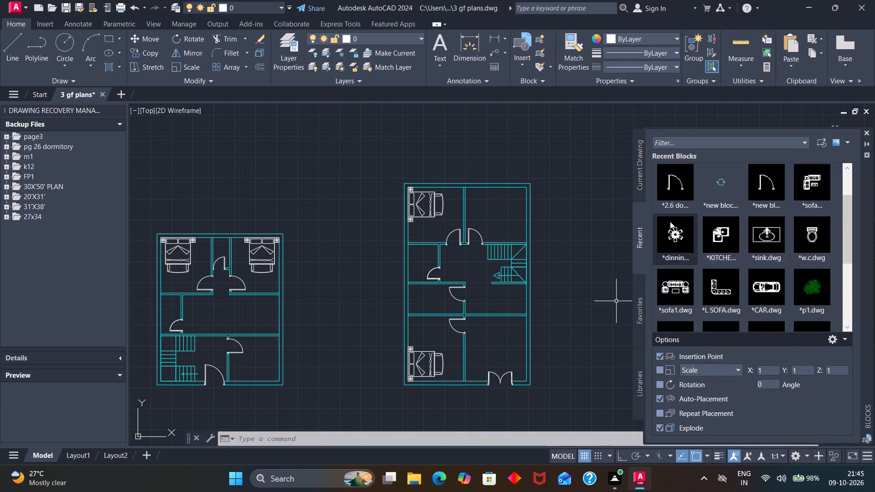
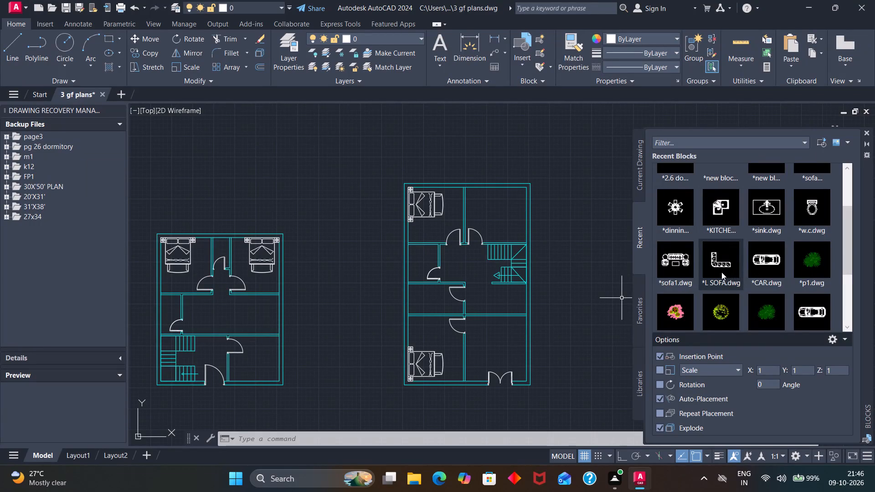
# Insert the CUPBOARD block in the empty space just left of the right plan's upper-left bedroom.
pyautogui.scroll(-1, 721, 272)
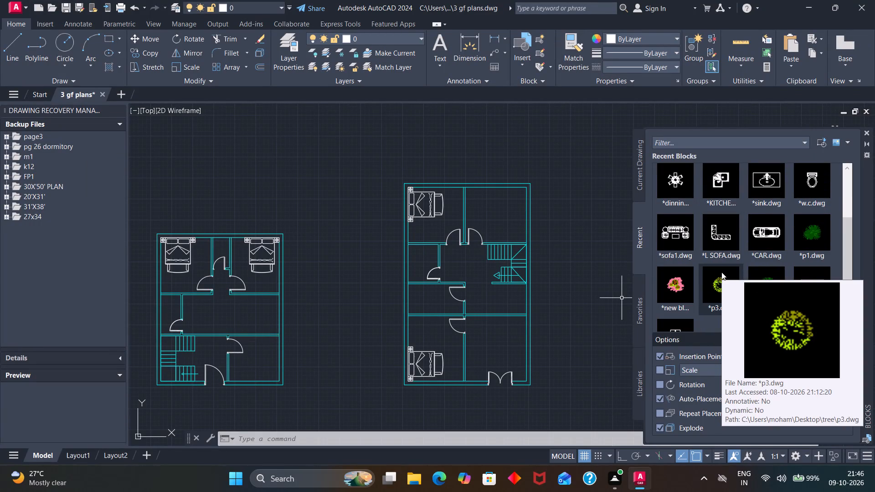
pyautogui.scroll(6, 755, 231)
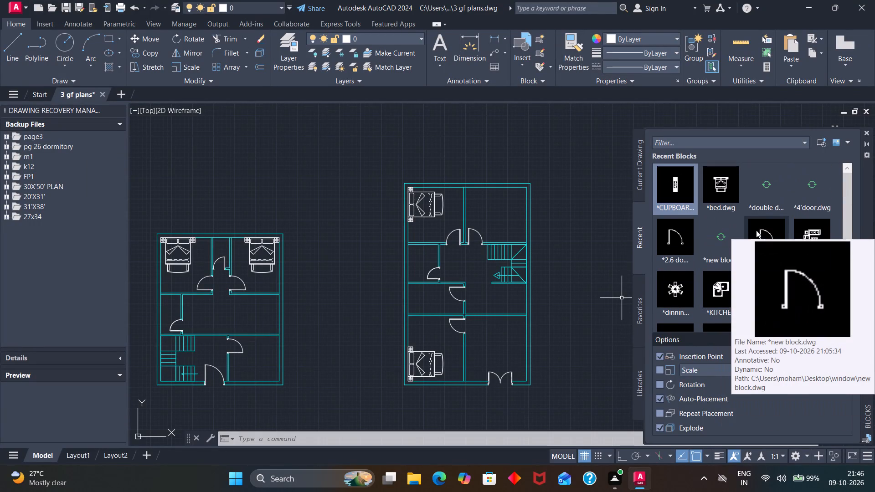
pyautogui.click(671, 191)
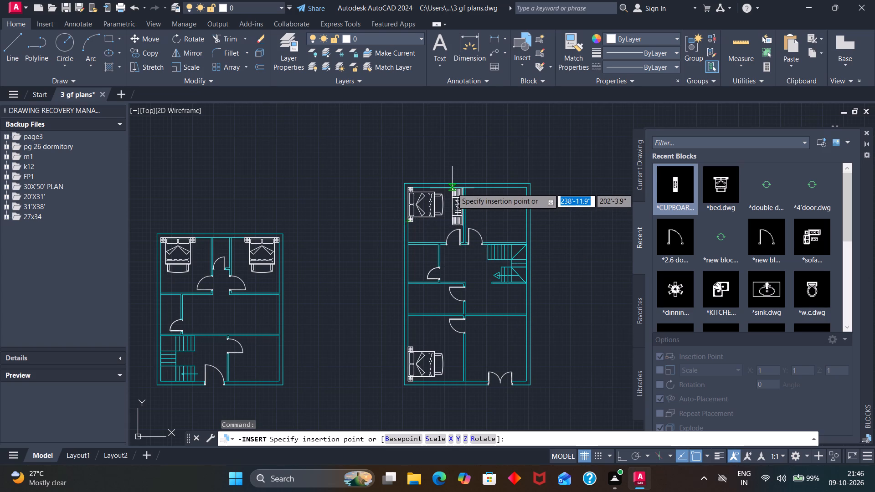
pyautogui.scroll(3, 452, 188)
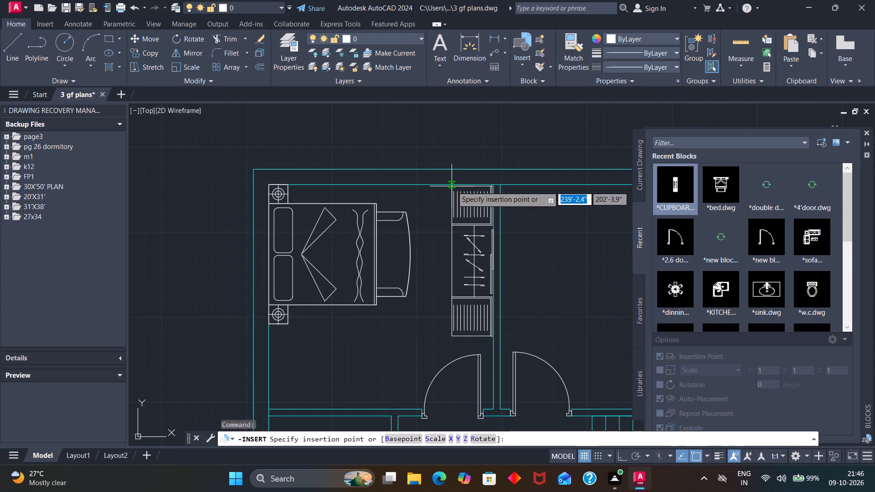
pyautogui.scroll(3, 452, 186)
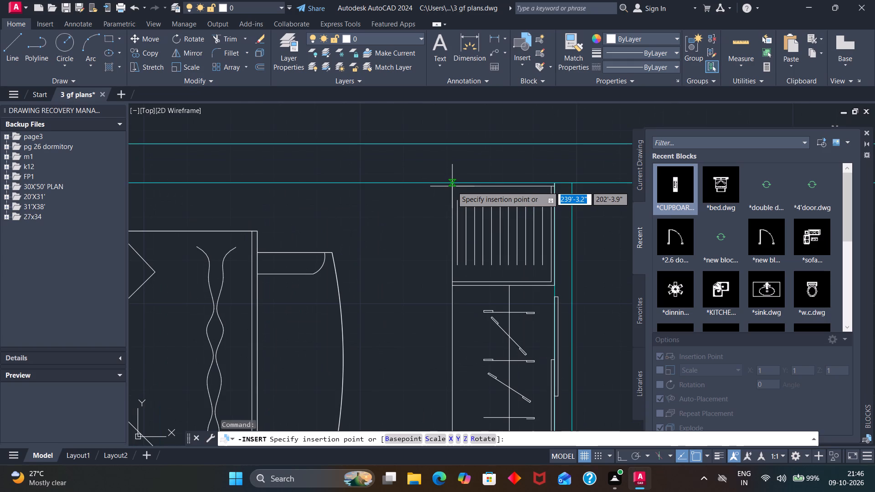
pyautogui.scroll(-2, 445, 190)
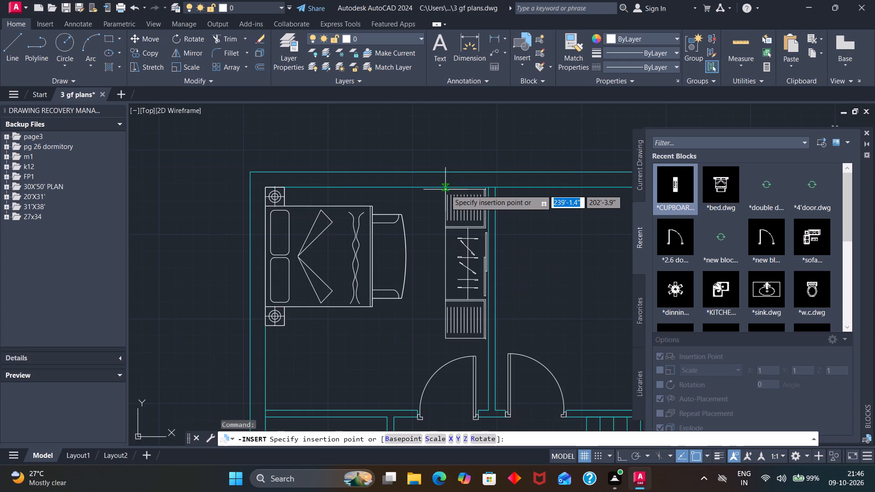
pyautogui.scroll(-1, 445, 190)
pyautogui.click(252, 198)
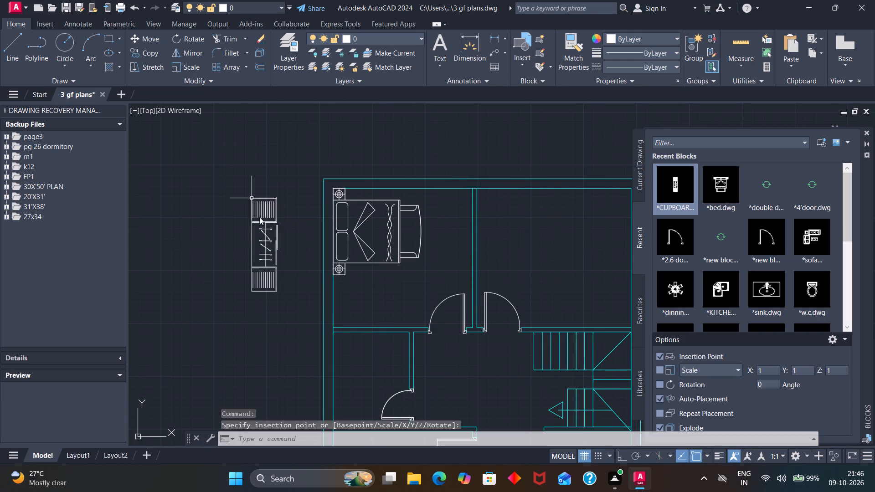
# Mirror the cupboard about a vertical line along its right edge, keeping the original.
pyautogui.click(257, 289)
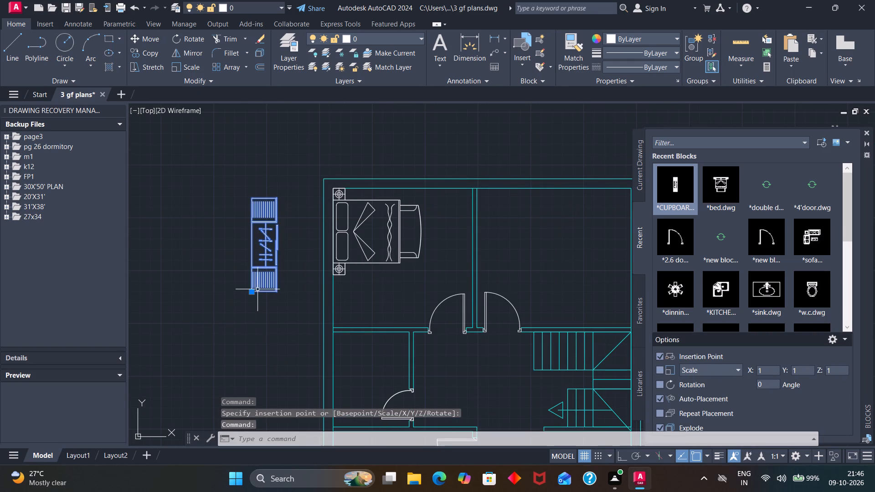
pyautogui.write('mi')
pyautogui.press('Return')
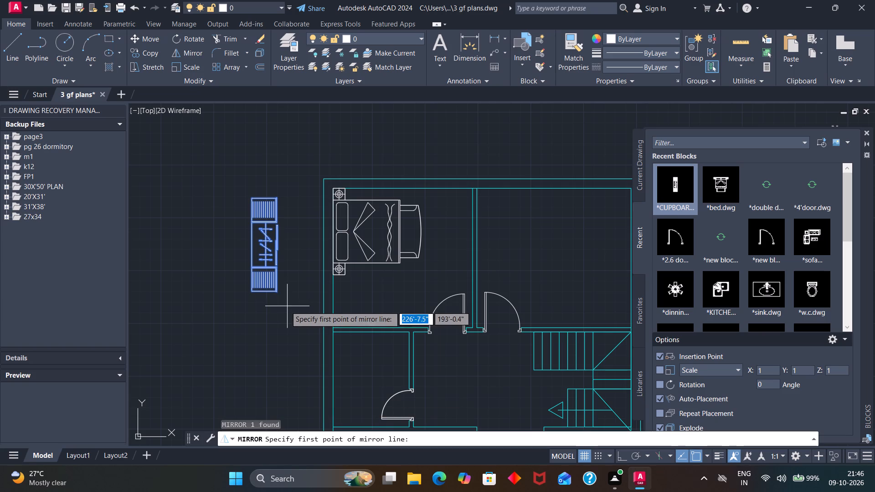
pyautogui.click(280, 292)
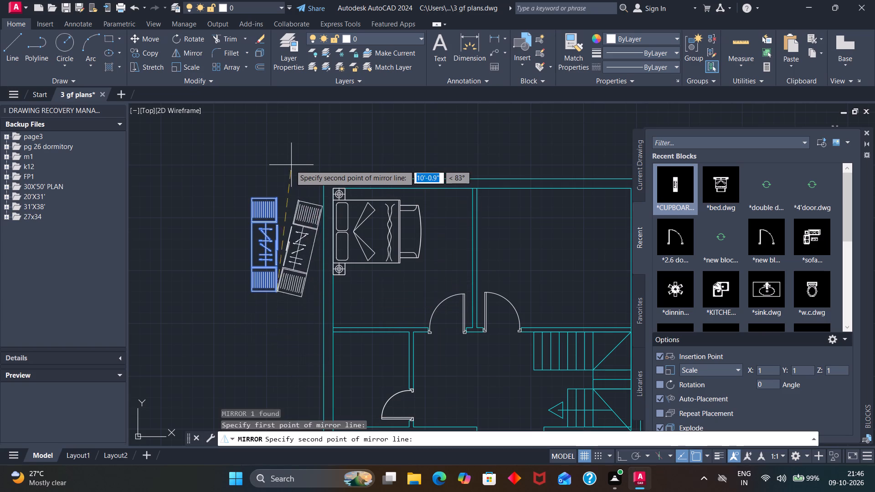
pyautogui.click(276, 171)
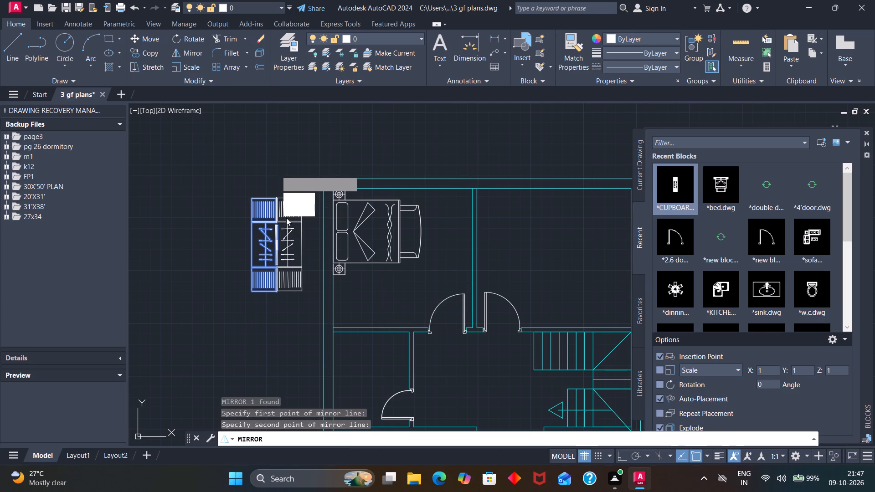
pyautogui.moveTo(291, 211); pyautogui.dragTo(276, 171)
# Move the mirrored cupboard by its upper-right corner to the upper-right inner corner of the right plan's upper-left bedroom.
pyautogui.click(296, 202)
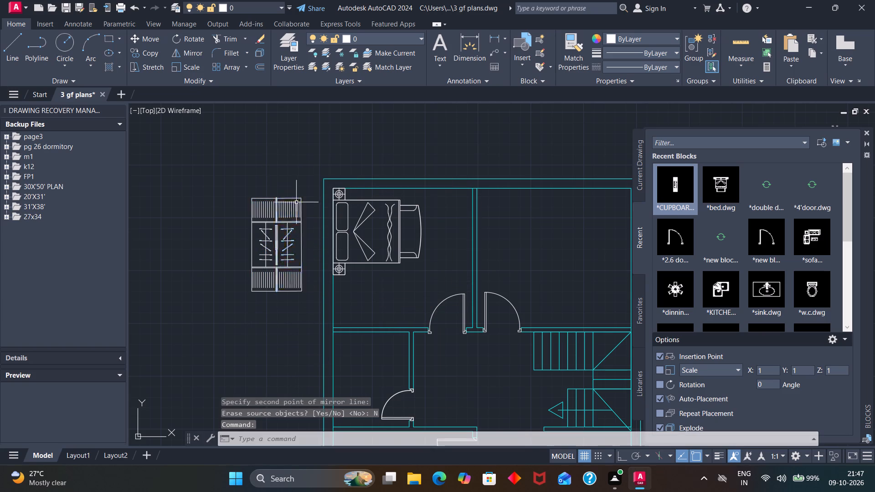
pyautogui.press('m')
pyautogui.press('Return')
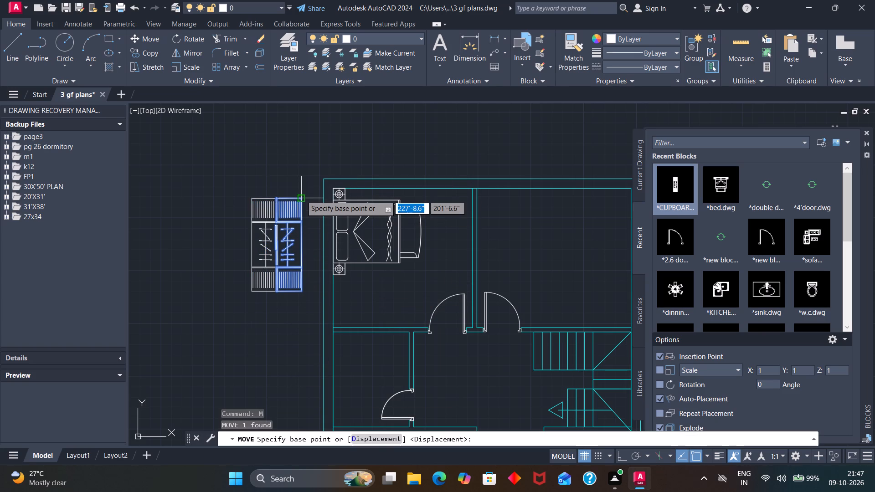
pyautogui.click(301, 195)
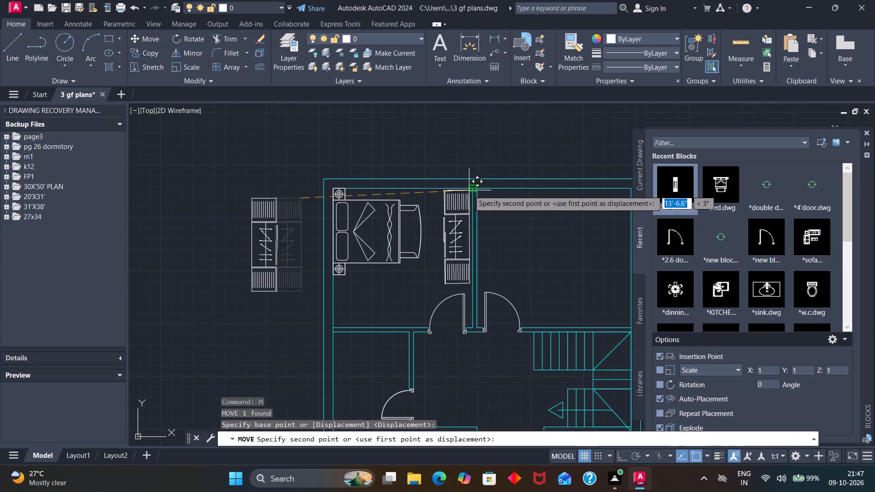
pyautogui.click(469, 190)
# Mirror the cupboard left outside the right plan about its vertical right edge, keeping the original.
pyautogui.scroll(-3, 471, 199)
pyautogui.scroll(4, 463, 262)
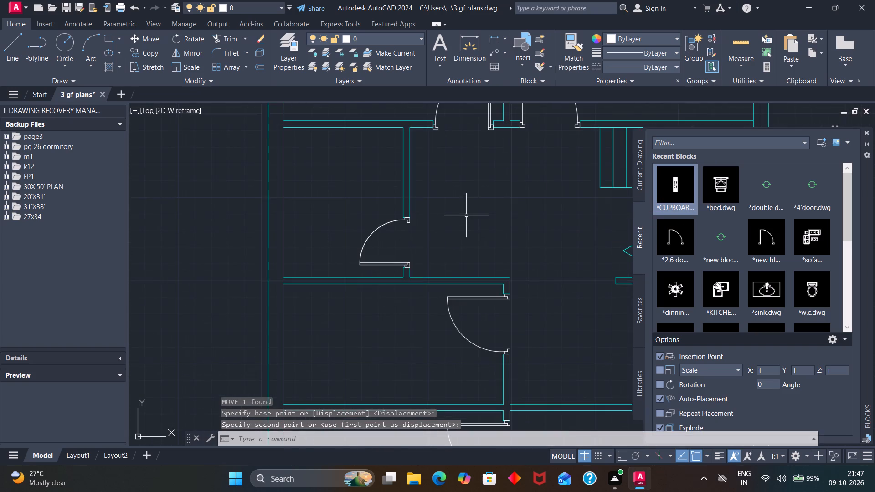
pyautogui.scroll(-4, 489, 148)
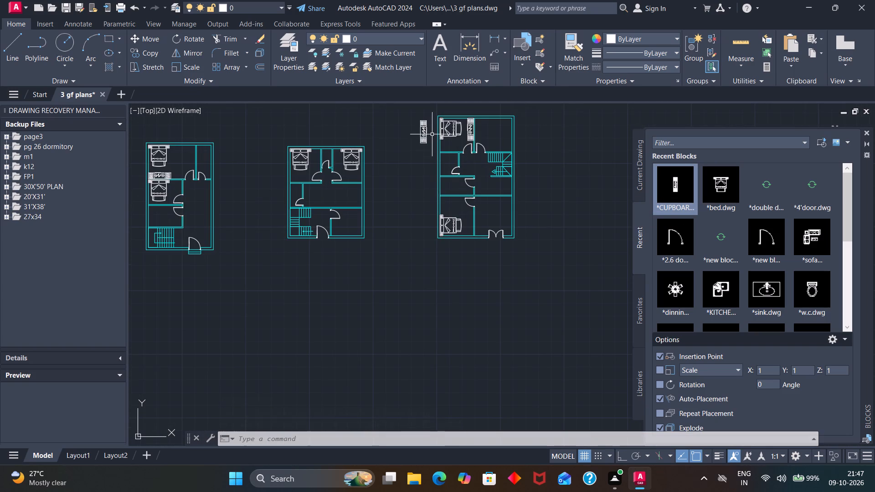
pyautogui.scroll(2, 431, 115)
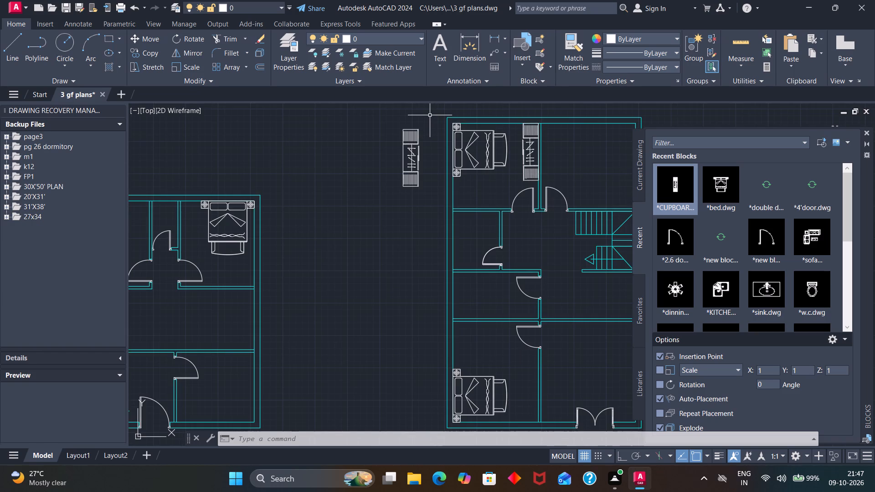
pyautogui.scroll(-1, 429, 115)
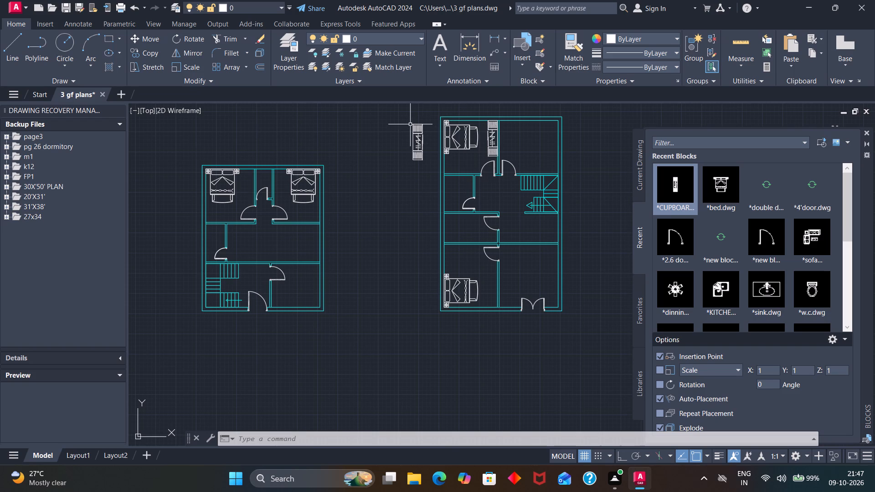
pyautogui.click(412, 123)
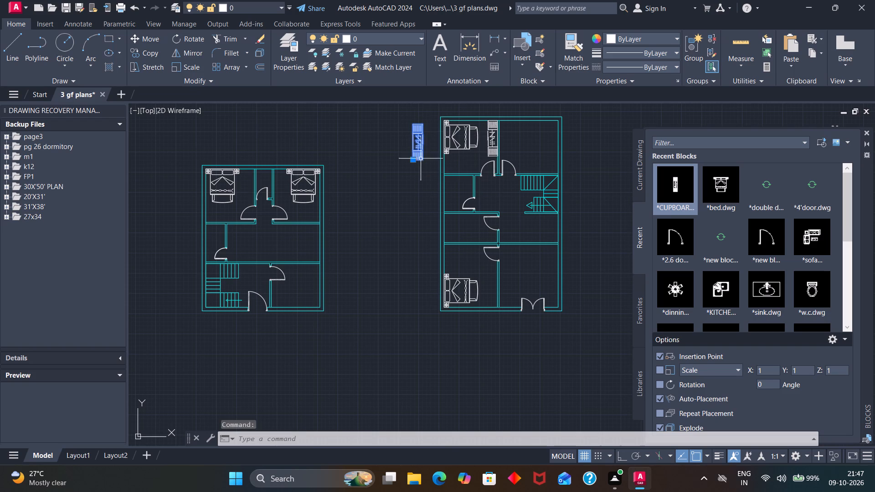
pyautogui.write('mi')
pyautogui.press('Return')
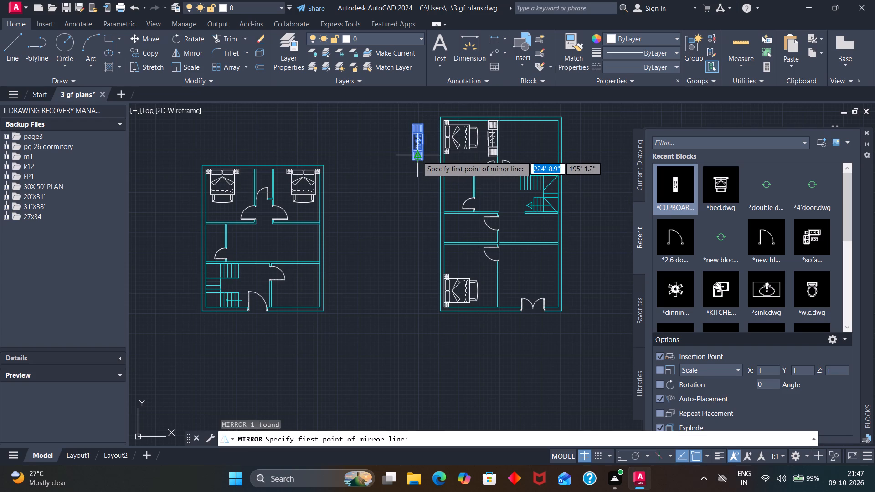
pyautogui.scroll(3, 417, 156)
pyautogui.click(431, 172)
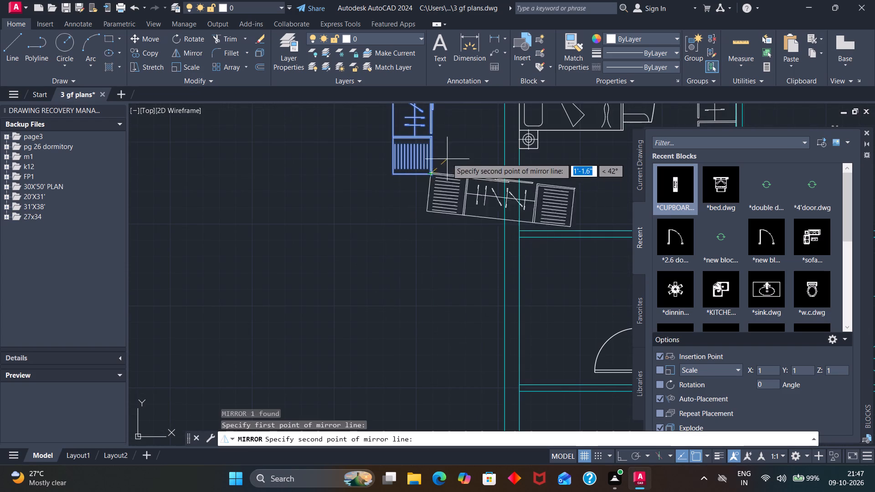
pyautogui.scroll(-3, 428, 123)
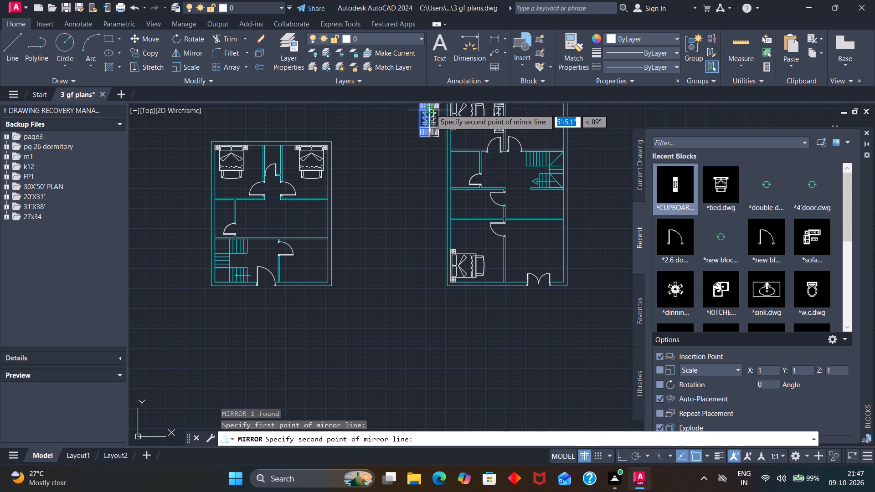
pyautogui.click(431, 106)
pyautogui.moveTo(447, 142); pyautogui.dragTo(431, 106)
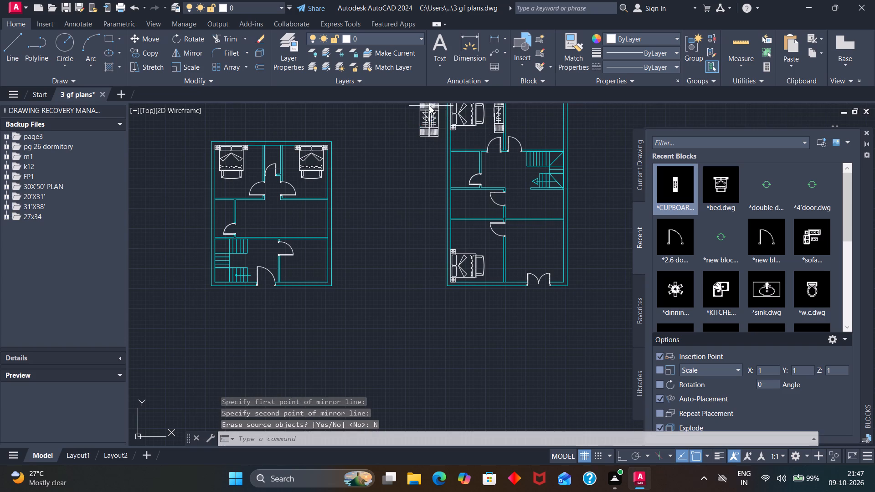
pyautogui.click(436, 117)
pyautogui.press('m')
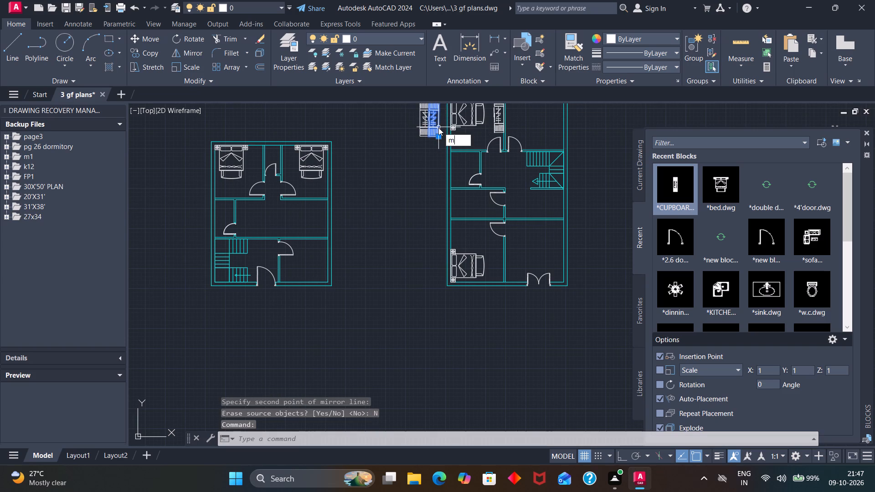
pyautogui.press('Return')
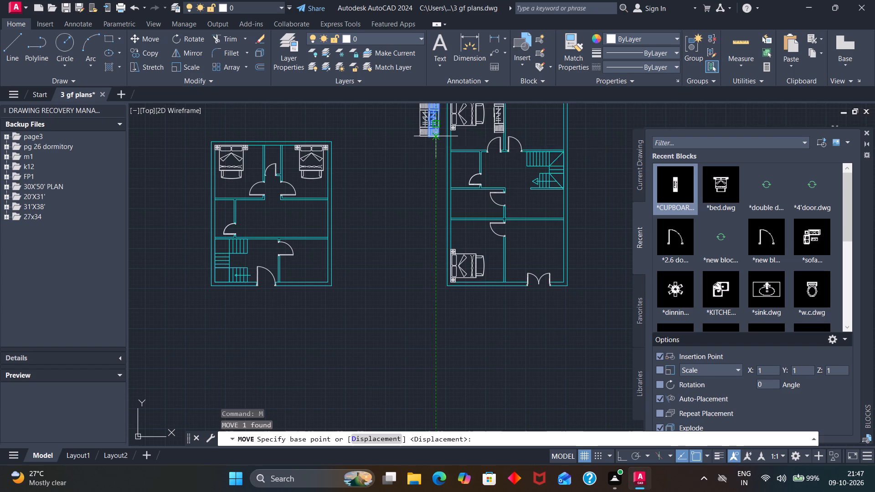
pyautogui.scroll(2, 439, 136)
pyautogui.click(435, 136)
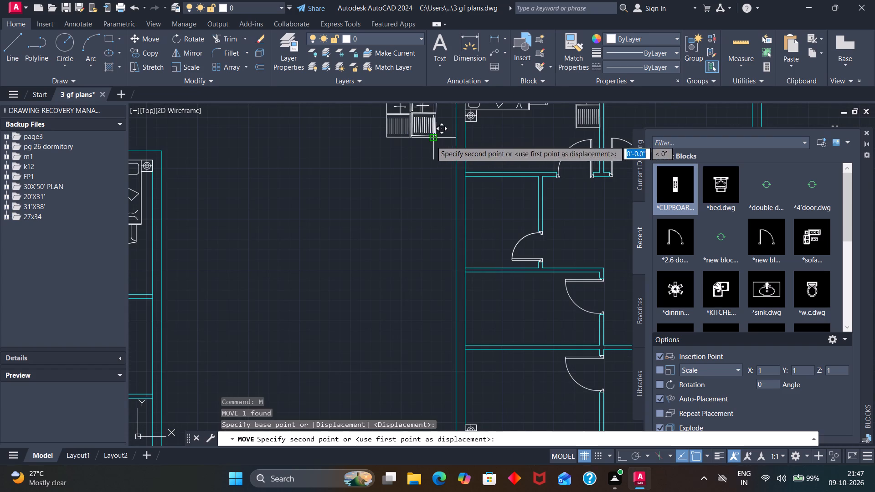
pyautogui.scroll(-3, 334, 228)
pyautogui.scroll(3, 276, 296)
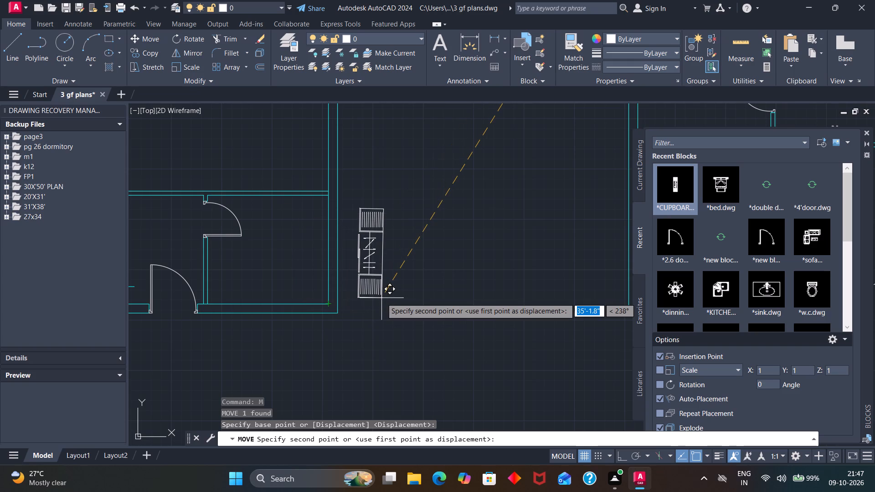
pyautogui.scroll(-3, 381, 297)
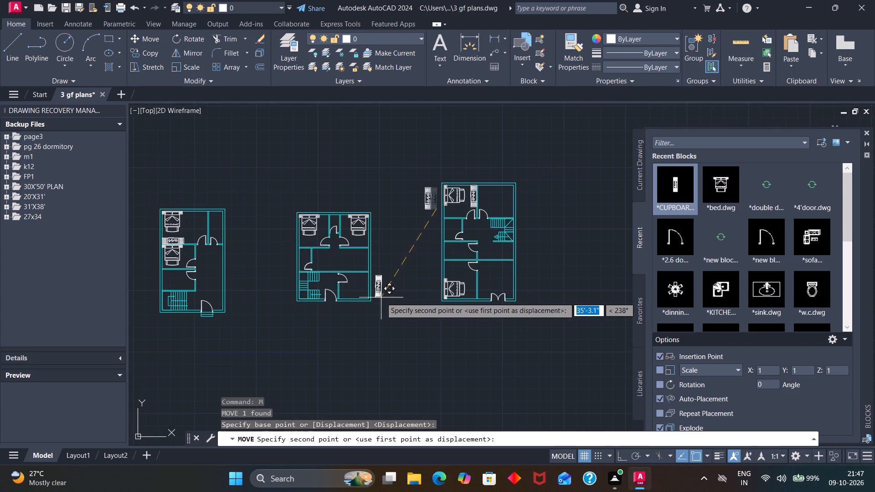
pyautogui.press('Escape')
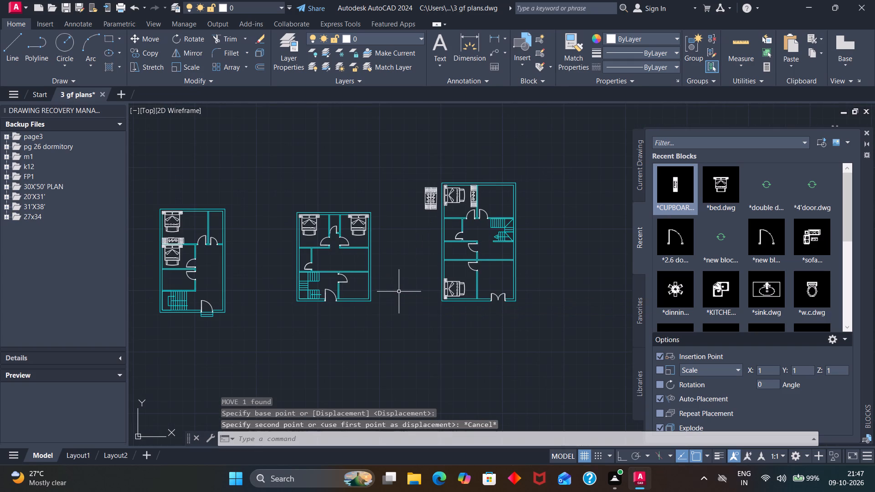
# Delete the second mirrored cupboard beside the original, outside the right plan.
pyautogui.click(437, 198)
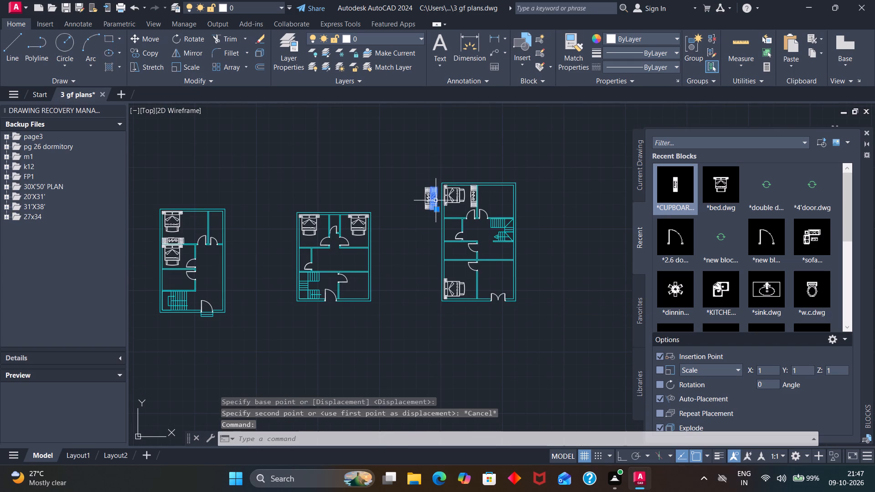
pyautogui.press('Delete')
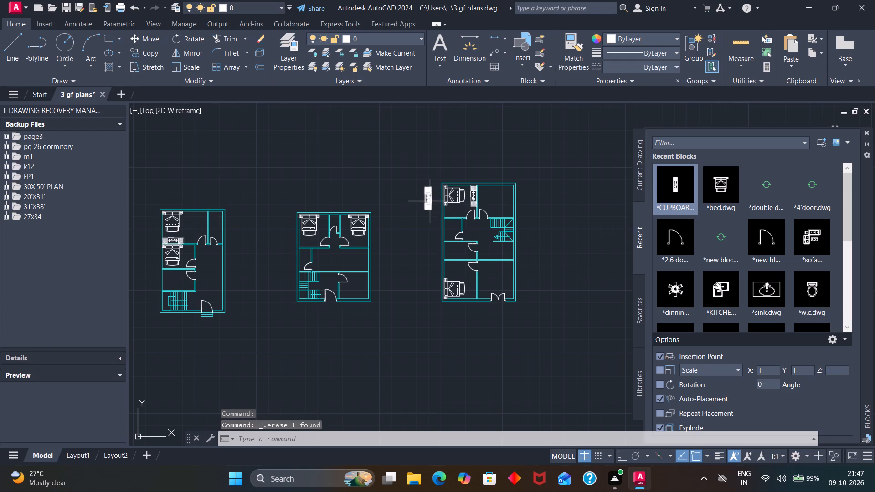
# Copy the cupboard beside the right plan to a spot just outside the middle plan's lower-right corner.
pyautogui.click(430, 196)
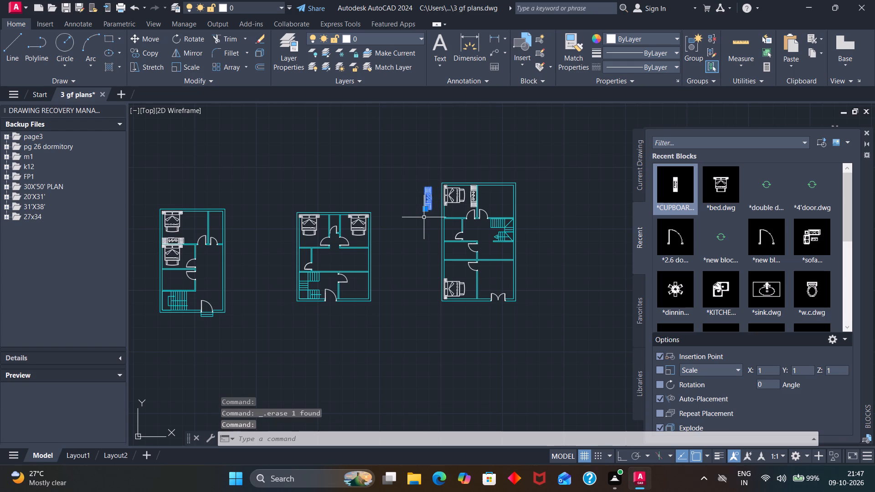
pyautogui.press('c')
pyautogui.press('o')
pyautogui.press('Return')
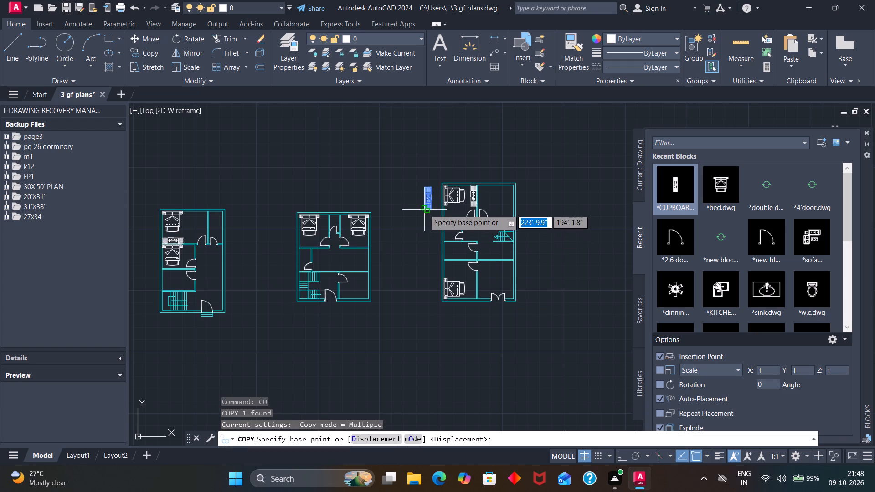
pyautogui.click(424, 210)
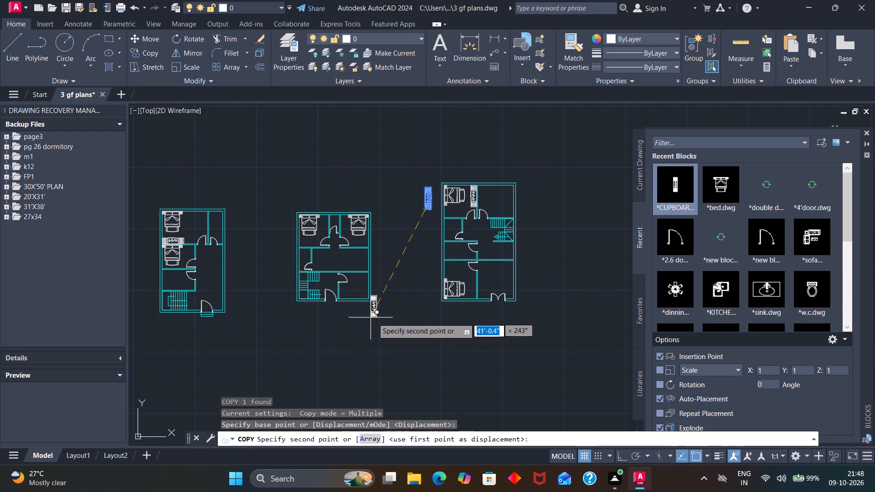
pyautogui.scroll(3, 381, 310)
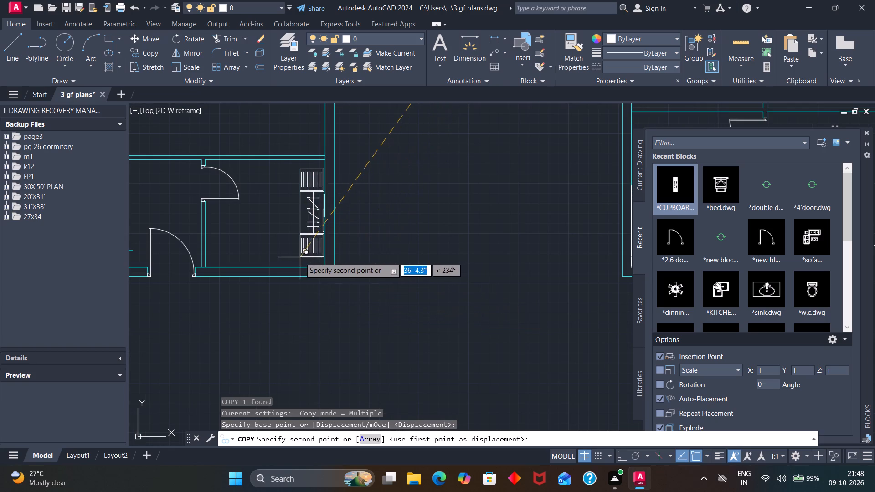
pyautogui.click(359, 301)
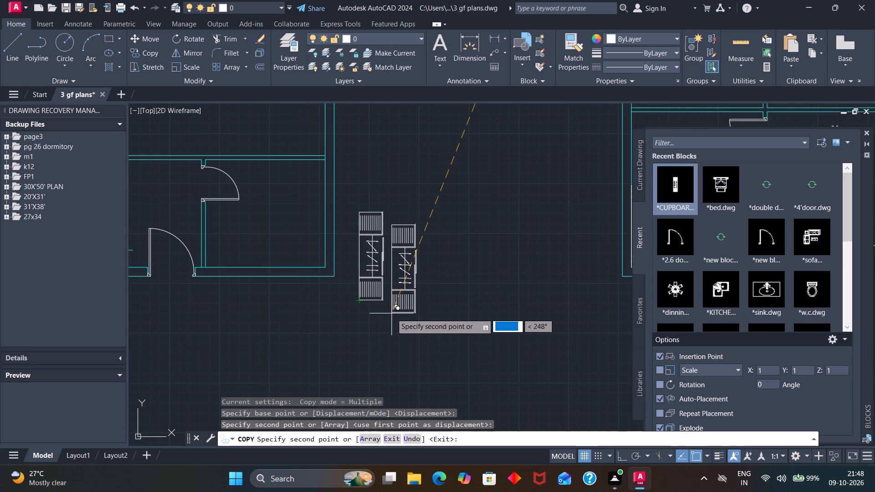
pyautogui.press('Escape')
# Mirror the copied cupboard about a vertical line along its right edge, keeping the original.
pyautogui.write('mi')
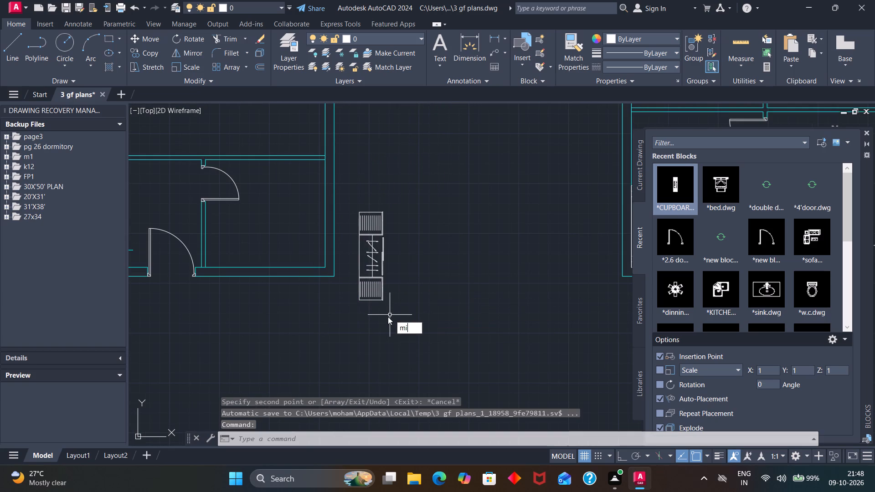
pyautogui.press('Return')
pyautogui.click(376, 292)
pyautogui.press('Return')
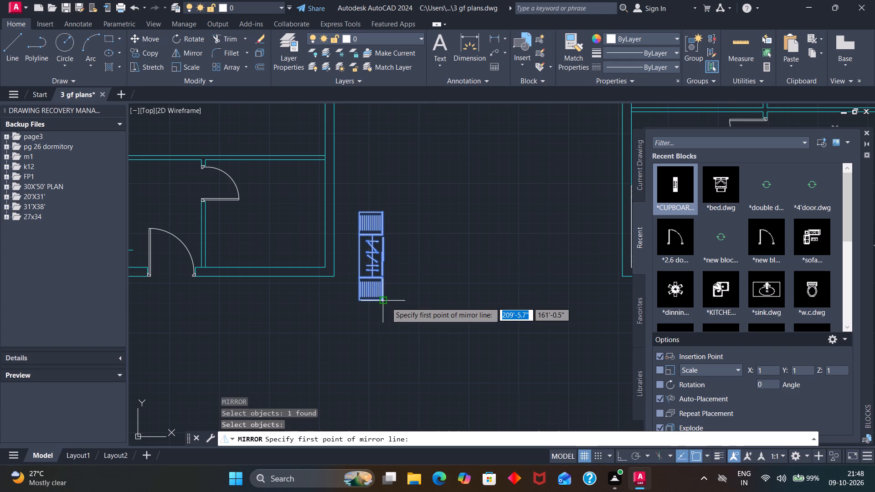
pyautogui.click(385, 301)
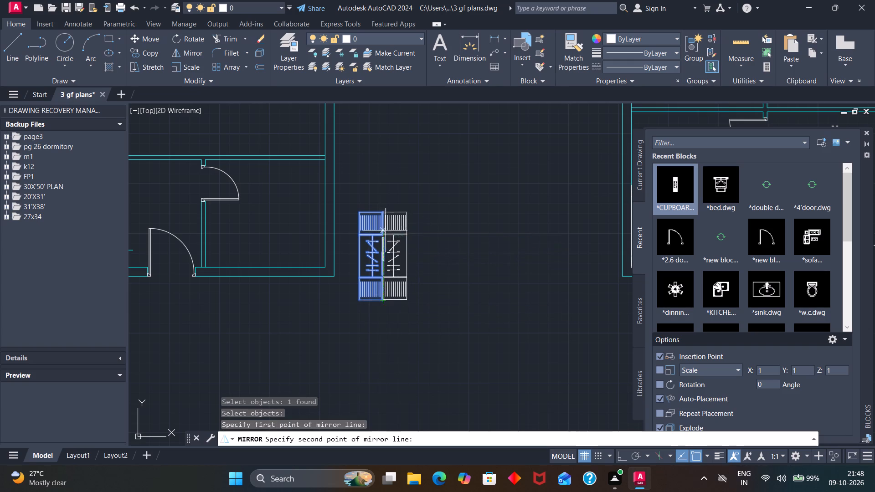
pyautogui.click(385, 209)
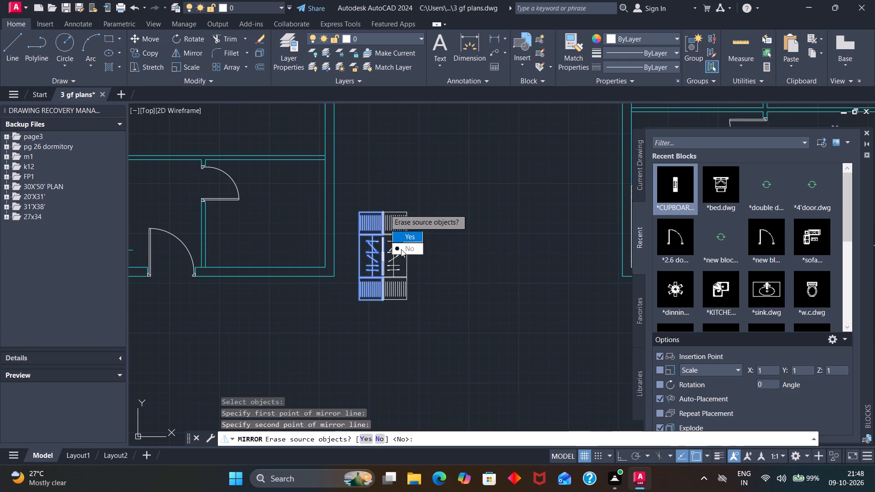
pyautogui.moveTo(409, 250); pyautogui.dragTo(385, 209)
# Move the mirrored cupboard by its lower-right corner to the lower-right inner corner of the middle plan's lower-right room.
pyautogui.click(401, 229)
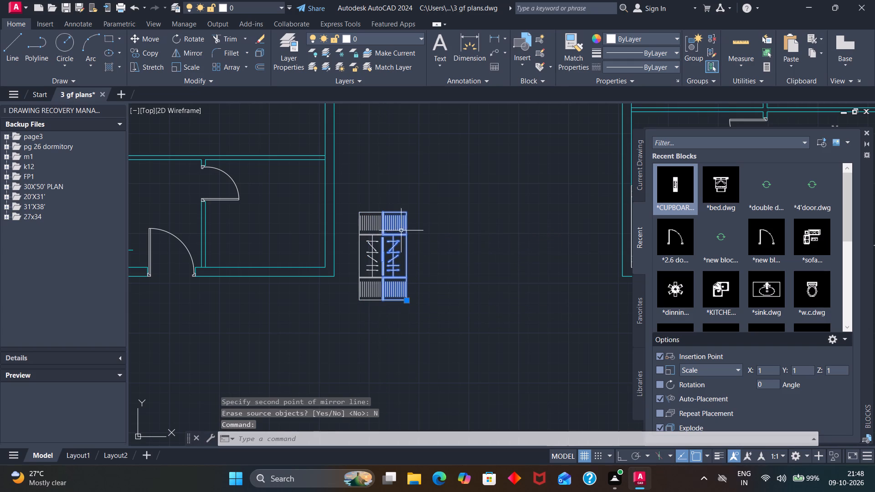
pyautogui.press('m')
pyautogui.press('Return')
pyautogui.click(408, 297)
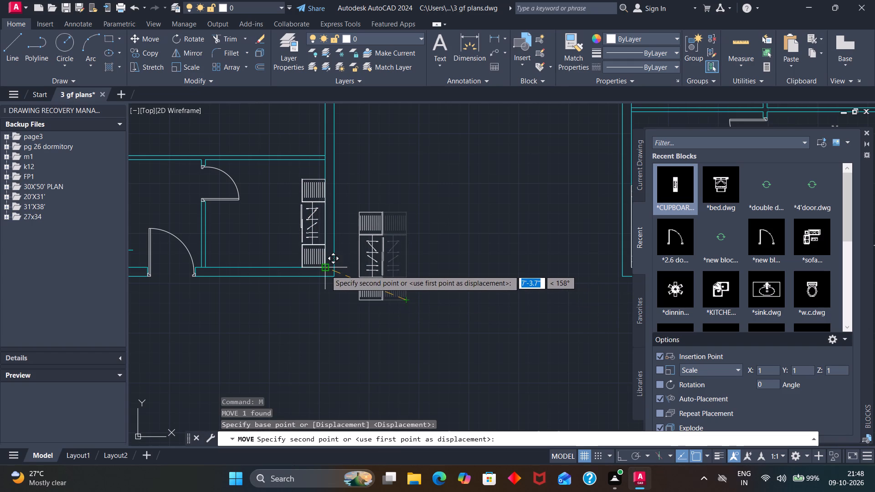
pyautogui.click(326, 270)
# Mirror the cupboard left outside the middle plan about its vertical right edge again, keeping the original.
pyautogui.scroll(-3, 378, 273)
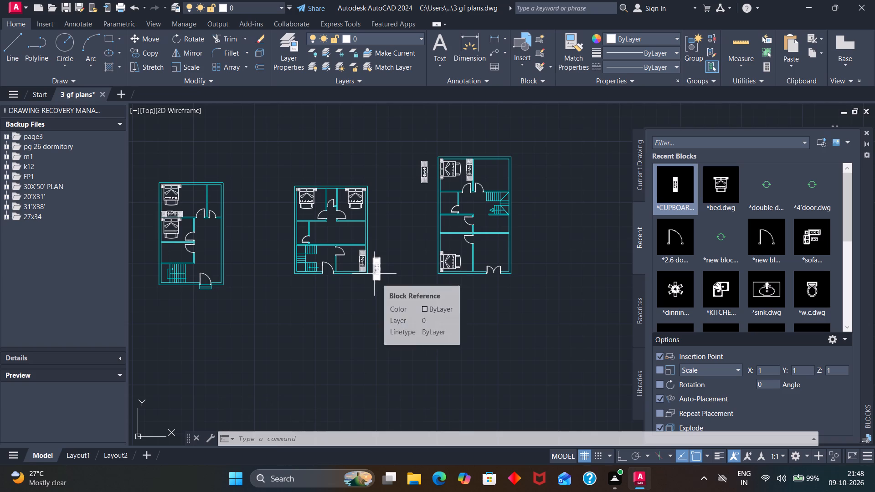
pyautogui.scroll(2, 378, 271)
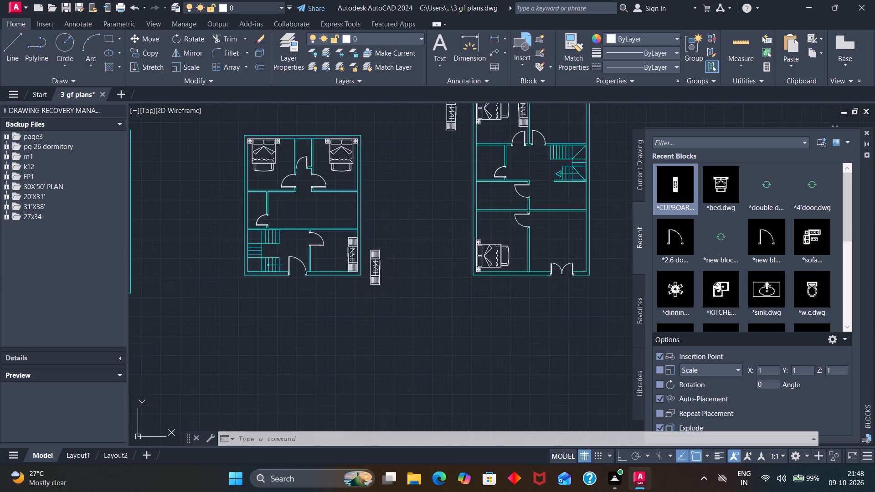
pyautogui.scroll(1, 378, 271)
pyautogui.scroll(-2, 378, 271)
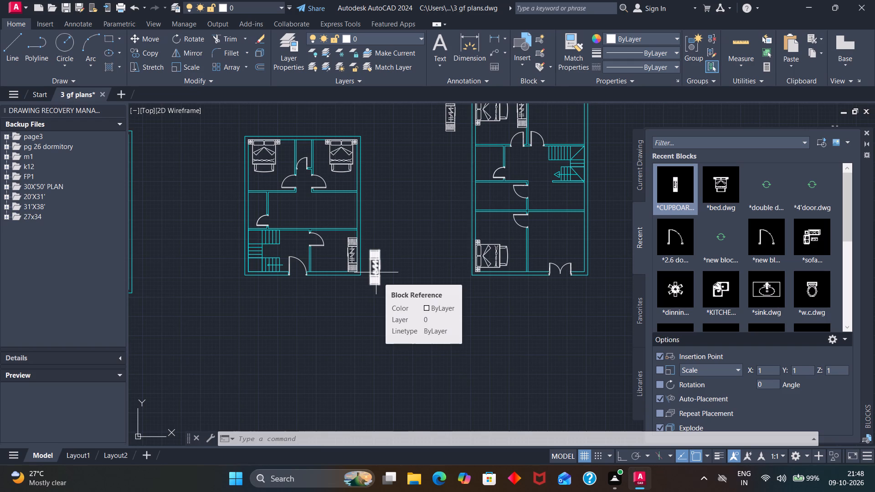
pyautogui.click(374, 275)
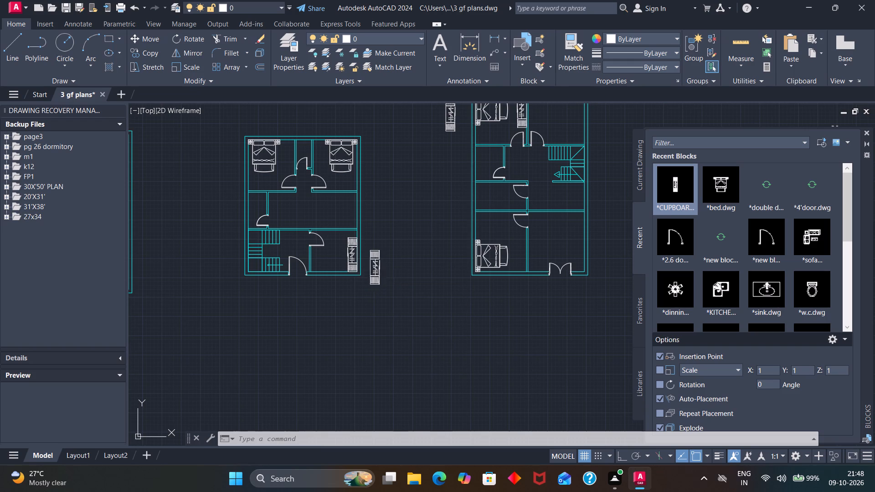
pyautogui.scroll(5, 373, 278)
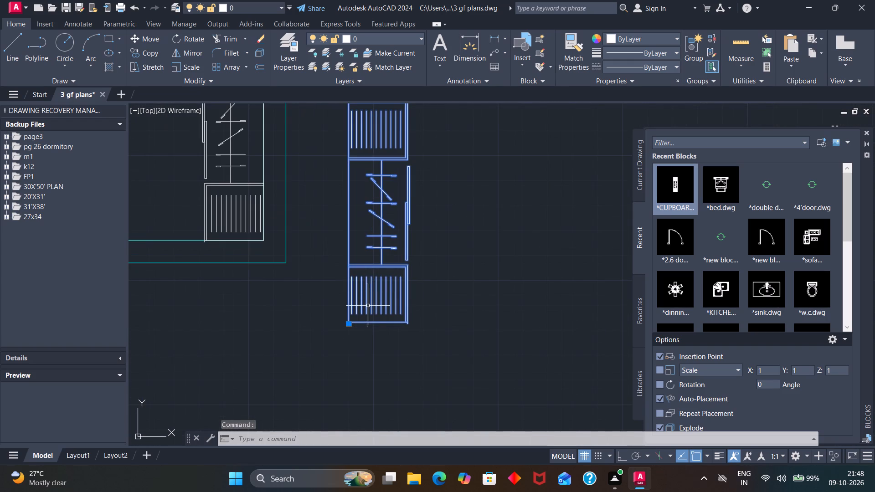
pyautogui.press('m')
pyautogui.press('i')
pyautogui.press('Return')
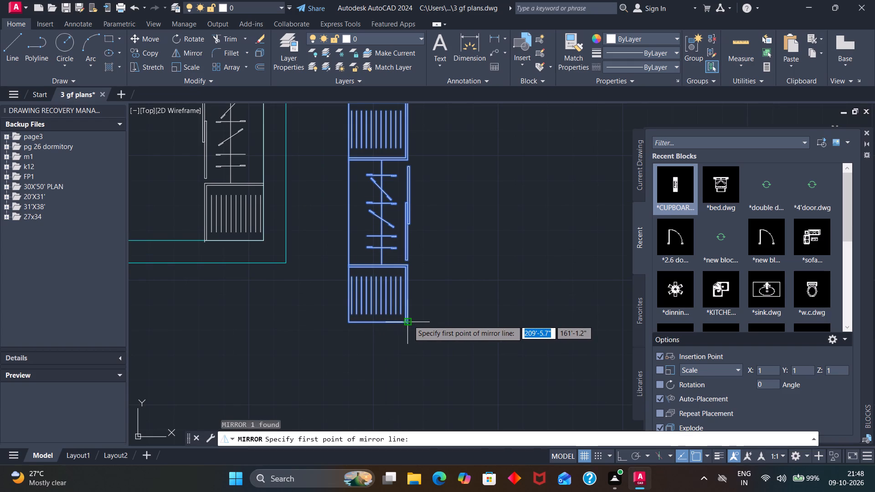
pyautogui.click(408, 320)
pyautogui.scroll(-2, 412, 203)
pyautogui.scroll(1, 414, 165)
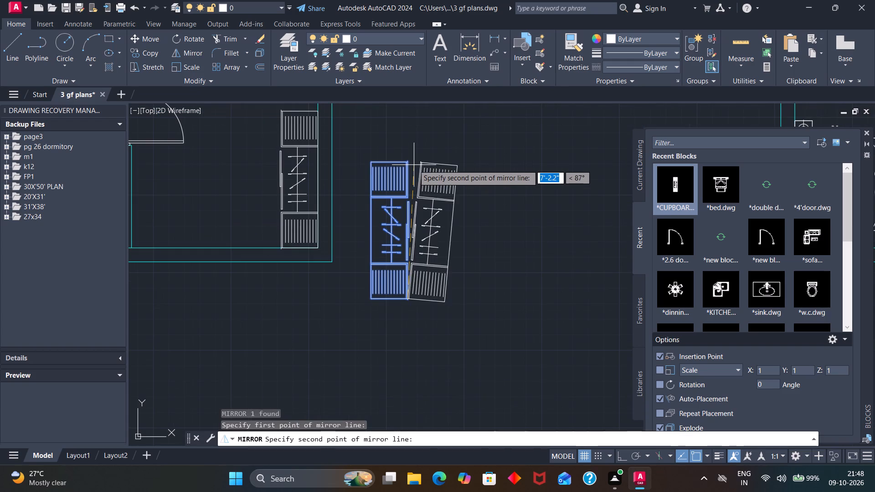
pyautogui.click(409, 160)
pyautogui.moveTo(431, 203); pyautogui.dragTo(409, 160)
# Move the new mirrored cupboard by its lower-right corner into the right plan's lower-left bedroom, near the lower-right inner corner.
pyautogui.scroll(-6, 412, 175)
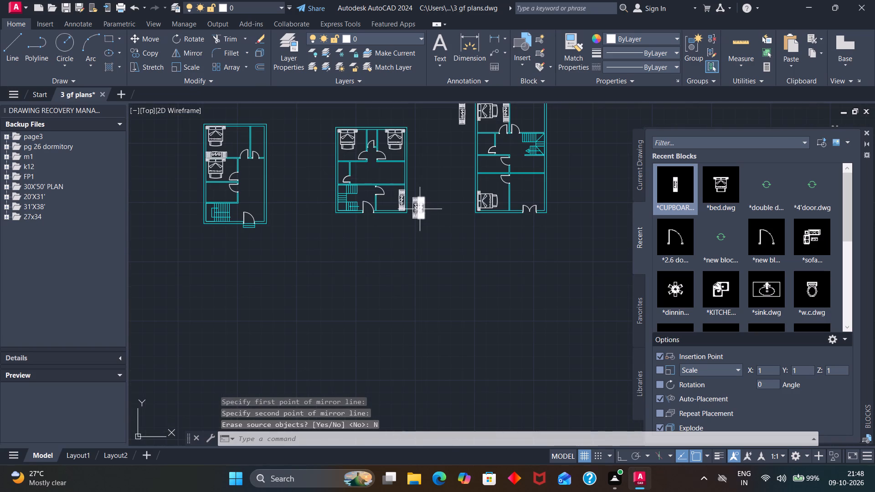
pyautogui.scroll(4, 419, 205)
pyautogui.click(444, 216)
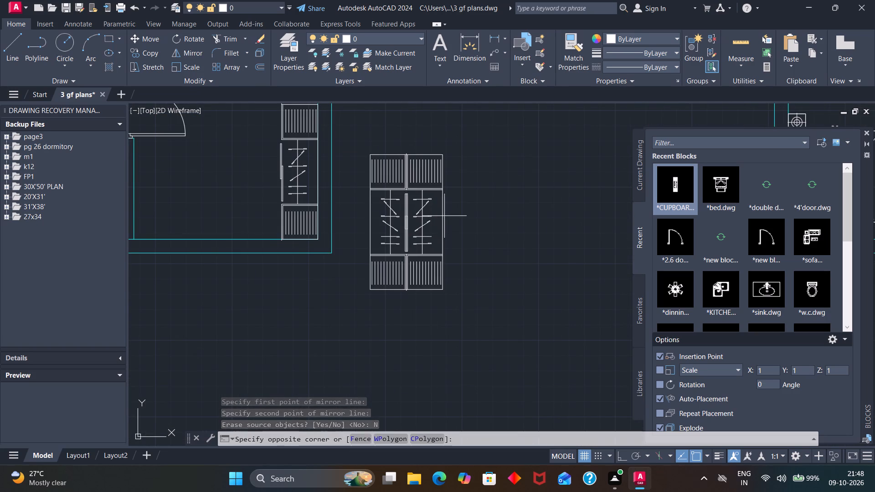
pyautogui.click(442, 218)
pyautogui.press('m')
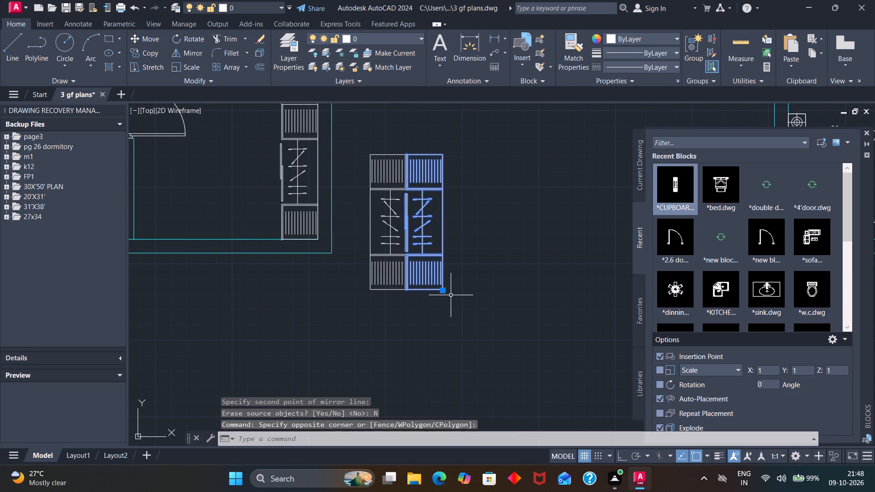
pyautogui.press('Return')
pyautogui.click(443, 287)
pyautogui.scroll(-4, 481, 282)
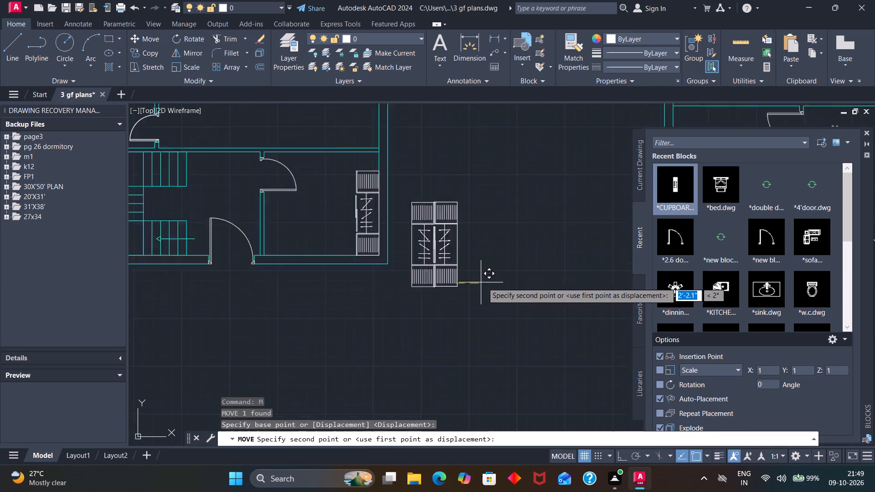
pyautogui.scroll(-1, 488, 284)
pyautogui.scroll(4, 558, 273)
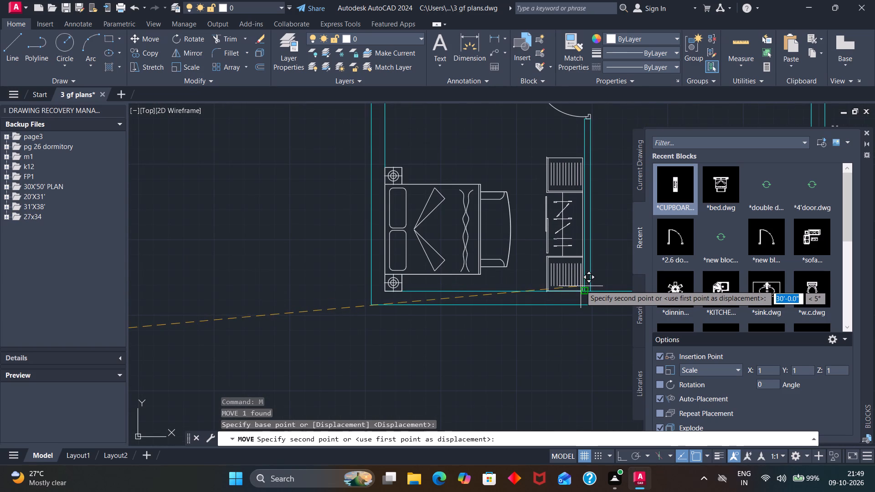
pyautogui.click(578, 285)
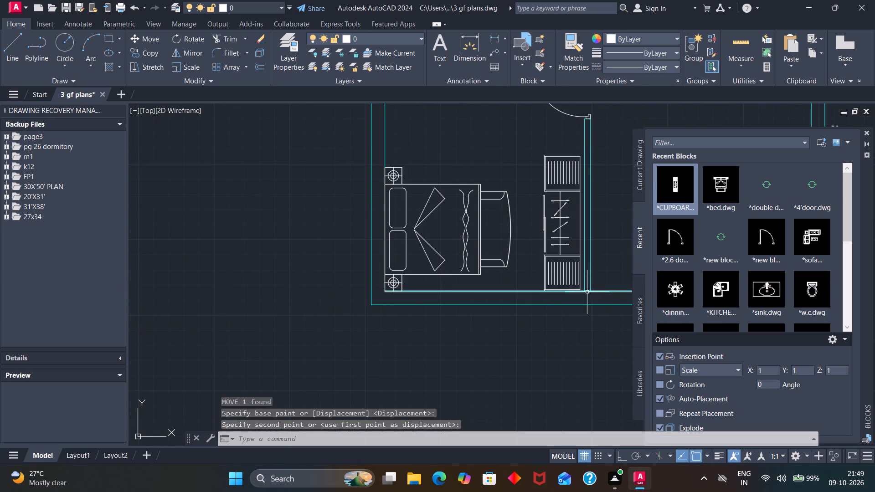
# Move that cupboard's lower-right corner exactly onto the lower-right inner corner of the right plan's lower-left bedroom.
pyautogui.scroll(3, 588, 293)
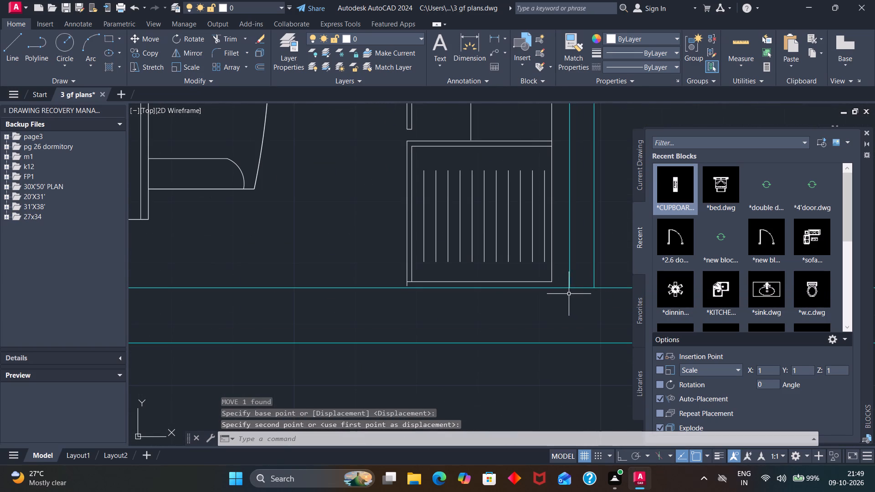
pyautogui.press('Return')
pyautogui.click(553, 280)
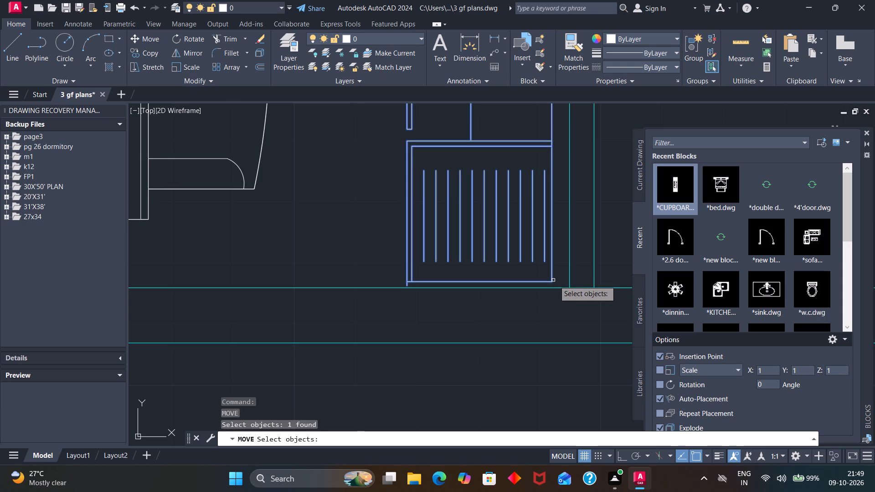
pyautogui.press('Return')
pyautogui.click(552, 282)
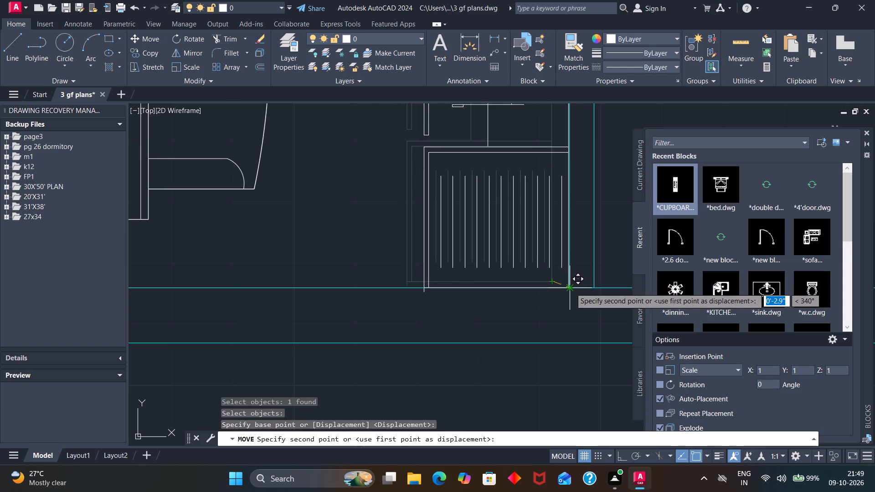
pyautogui.click(571, 288)
# Copy the bed in the middle plan's upper-right bedroom by its upper-right corner to the upper-right inner corner of the right plan's upper-right room.
pyautogui.scroll(-5, 571, 288)
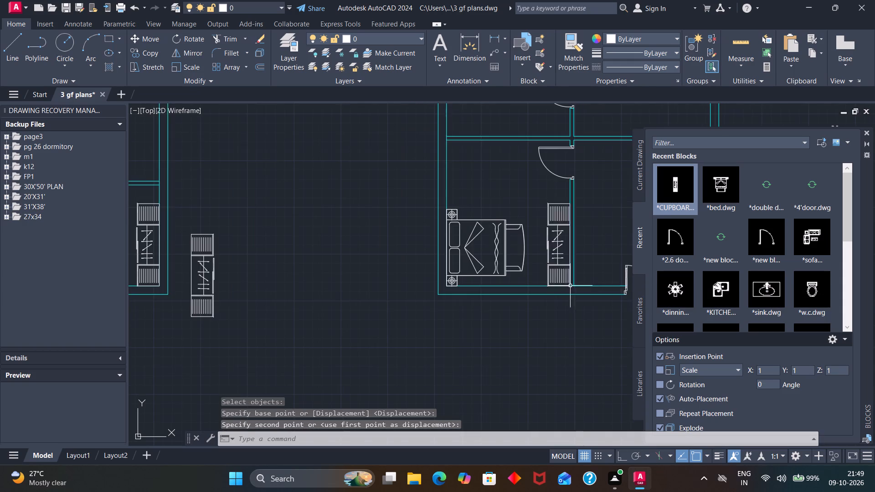
pyautogui.scroll(-2, 562, 276)
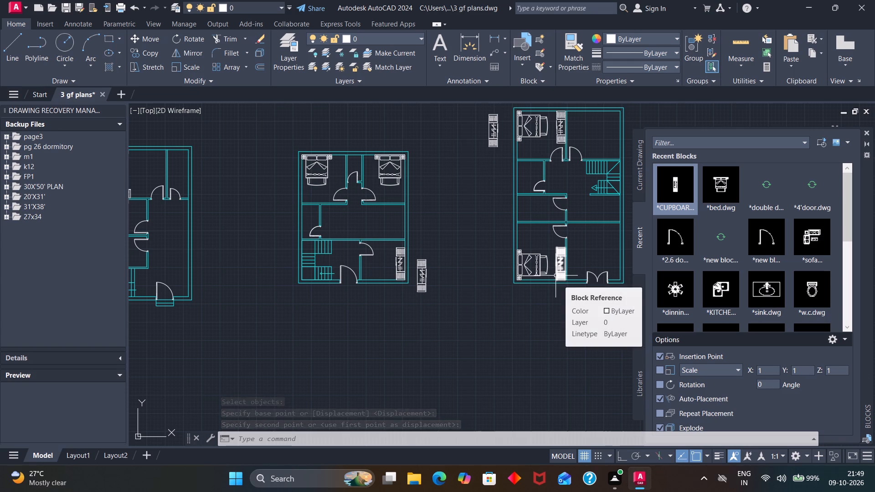
pyautogui.click(387, 173)
pyautogui.press('m')
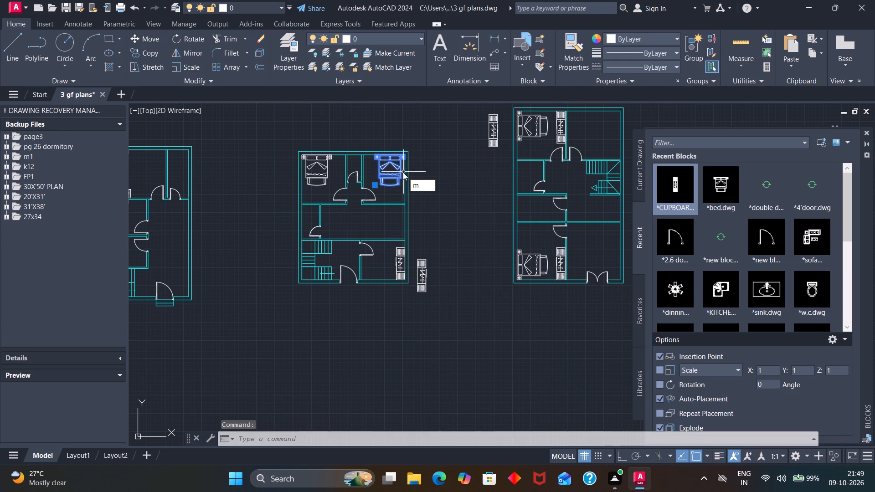
pyautogui.press('BackSpace')
pyautogui.press('c')
pyautogui.press('o')
pyautogui.press('Return')
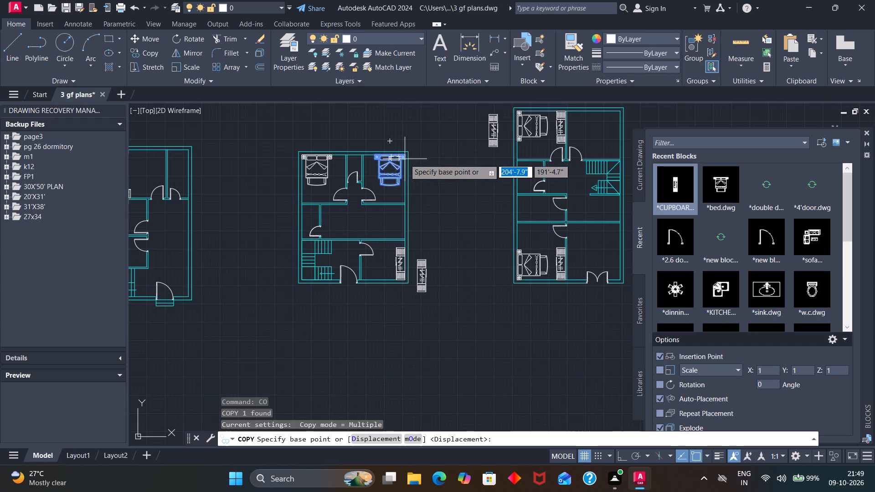
pyautogui.scroll(3, 402, 156)
pyautogui.click(410, 152)
pyautogui.scroll(-4, 461, 153)
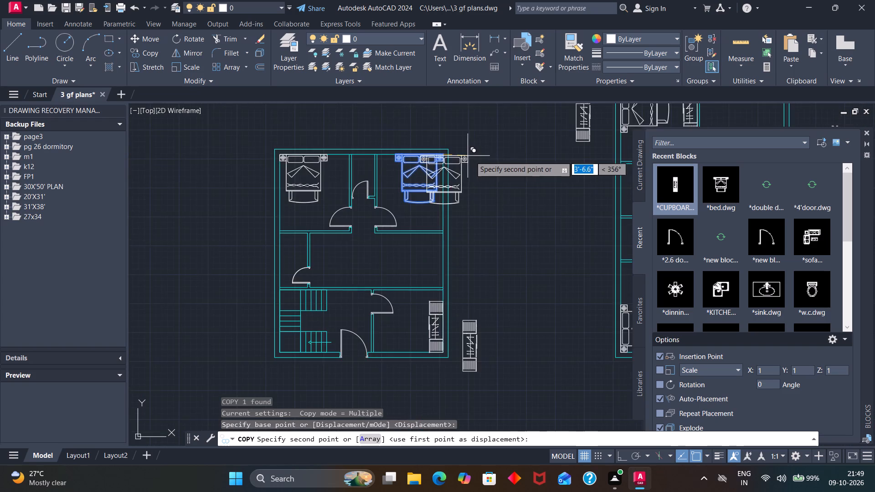
pyautogui.scroll(-3, 494, 160)
pyautogui.scroll(3, 580, 151)
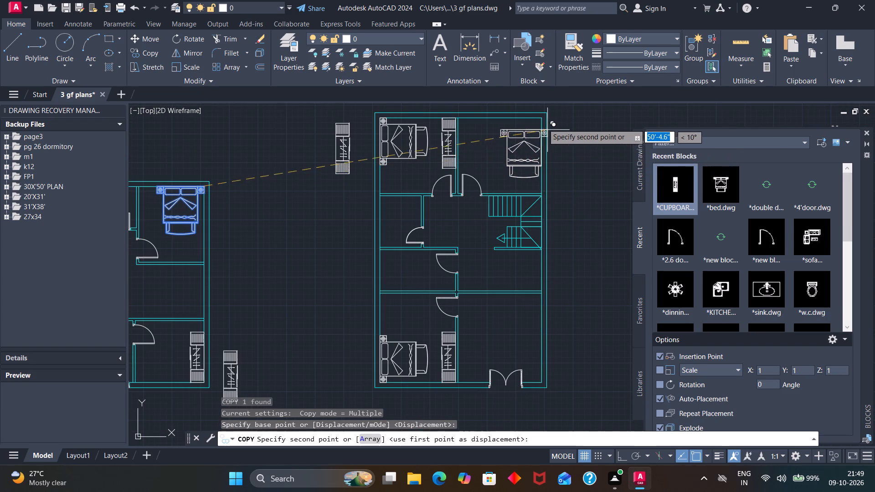
pyautogui.scroll(3, 538, 119)
pyautogui.click(547, 119)
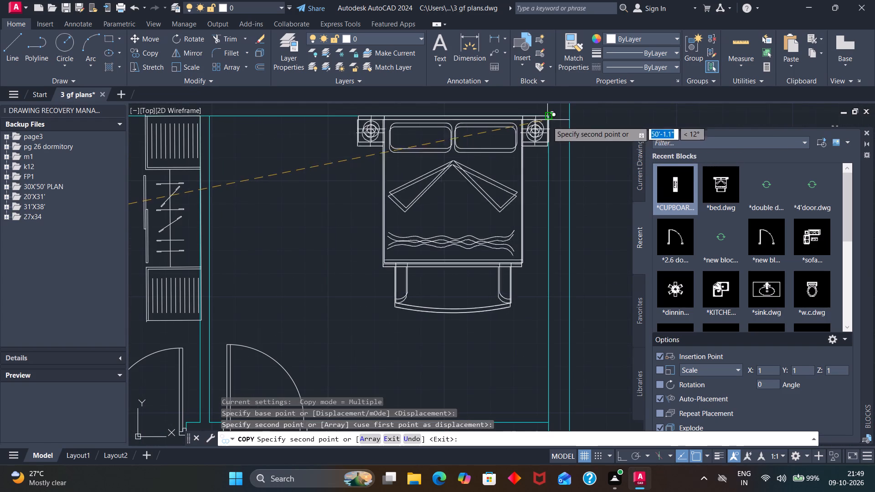
pyautogui.press('Escape')
# Move the cupboard outside the middle plan by its upper-left corner to the upper-left inner corner of the right plan's upper-right room.
pyautogui.scroll(-3, 526, 232)
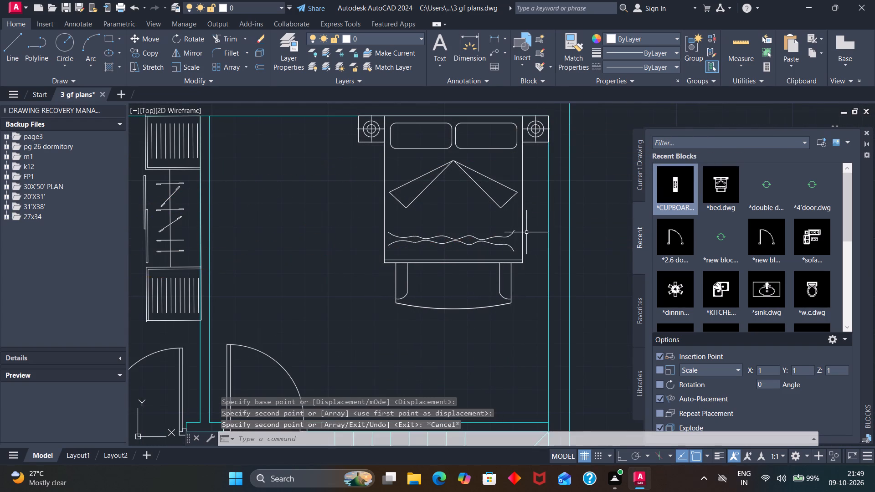
pyautogui.scroll(-3, 519, 261)
pyautogui.scroll(3, 386, 349)
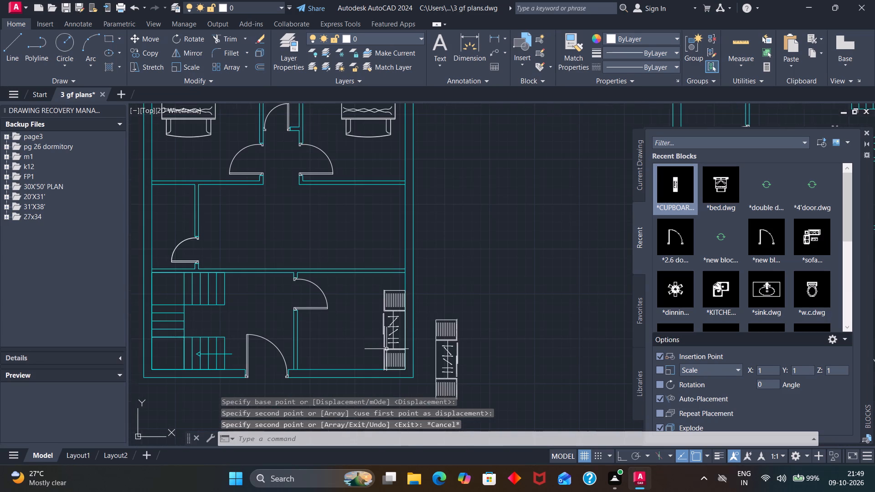
pyautogui.scroll(-1, 386, 349)
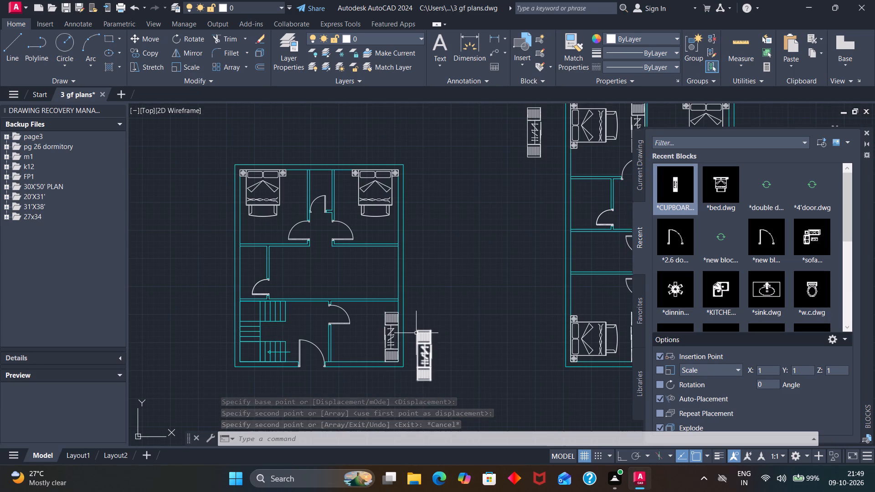
pyautogui.click(416, 333)
pyautogui.press('m')
pyautogui.press('Return')
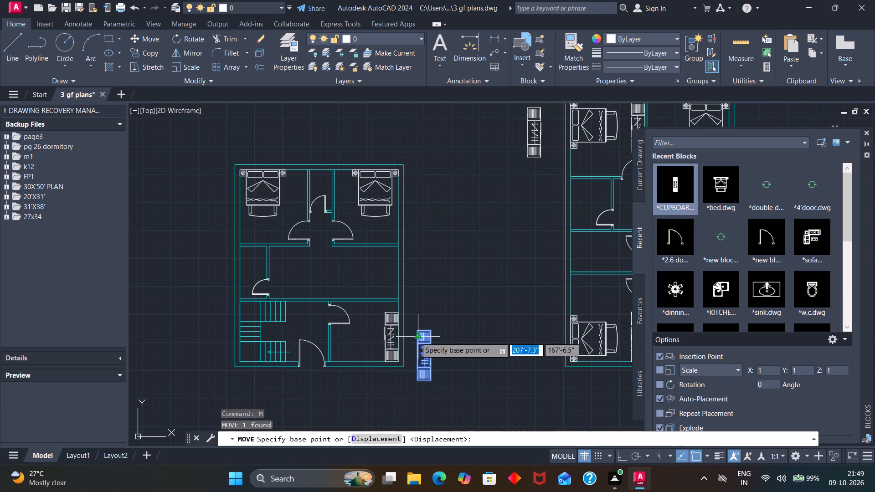
pyautogui.click(416, 333)
pyautogui.scroll(-4, 449, 295)
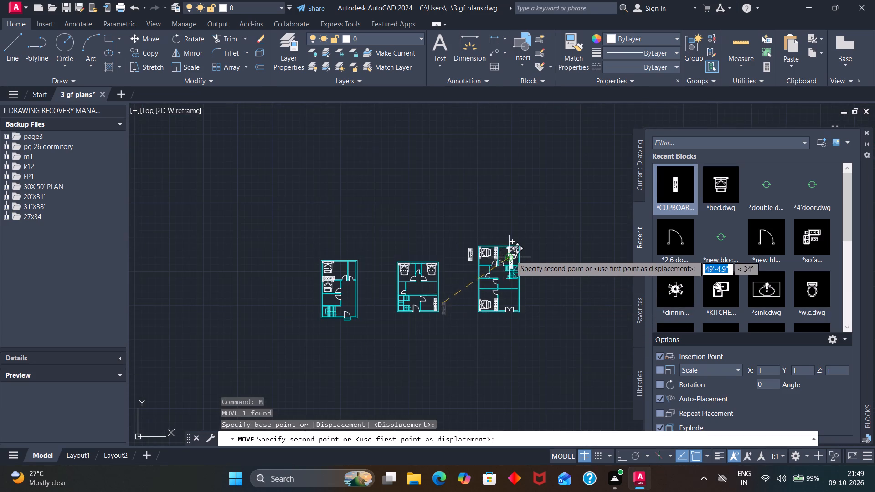
pyautogui.scroll(4, 510, 253)
pyautogui.scroll(2, 453, 236)
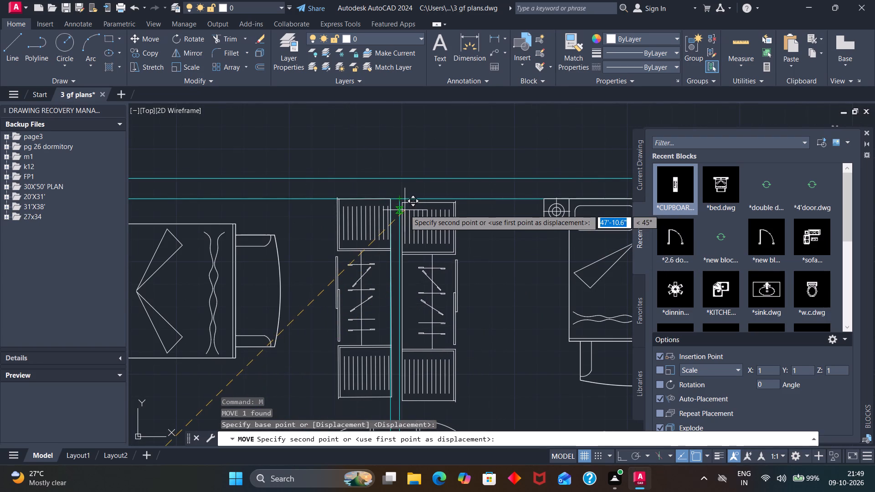
pyautogui.scroll(3, 405, 210)
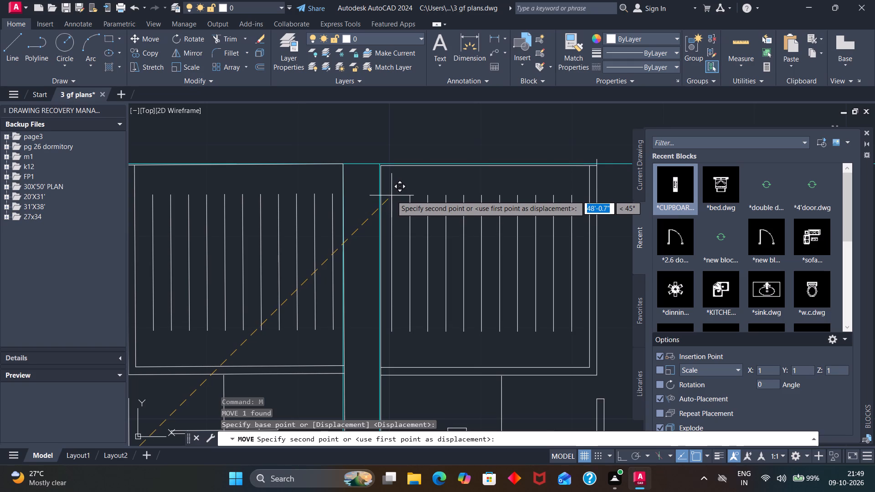
pyautogui.click(391, 195)
# Rotate the loose cupboard beside the right plan half a turn about its upper-left corner.
pyautogui.scroll(-5, 413, 227)
pyautogui.scroll(-3, 411, 272)
pyautogui.scroll(-2, 406, 313)
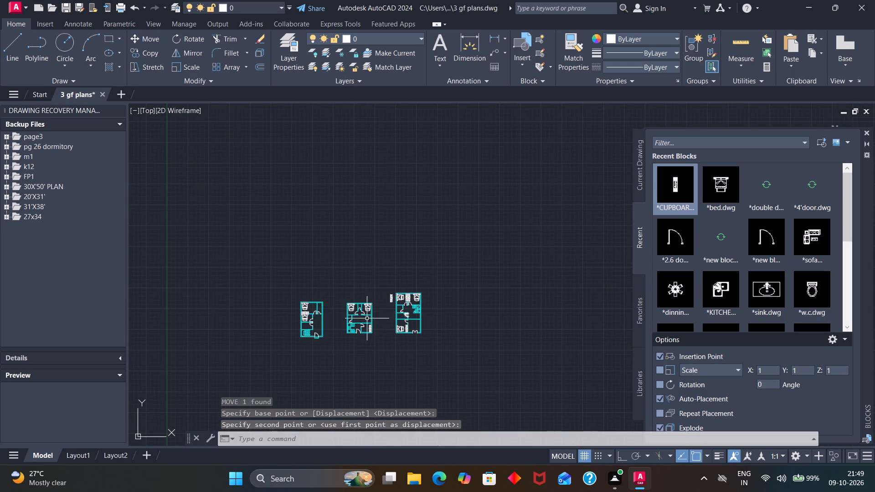
pyautogui.scroll(4, 356, 305)
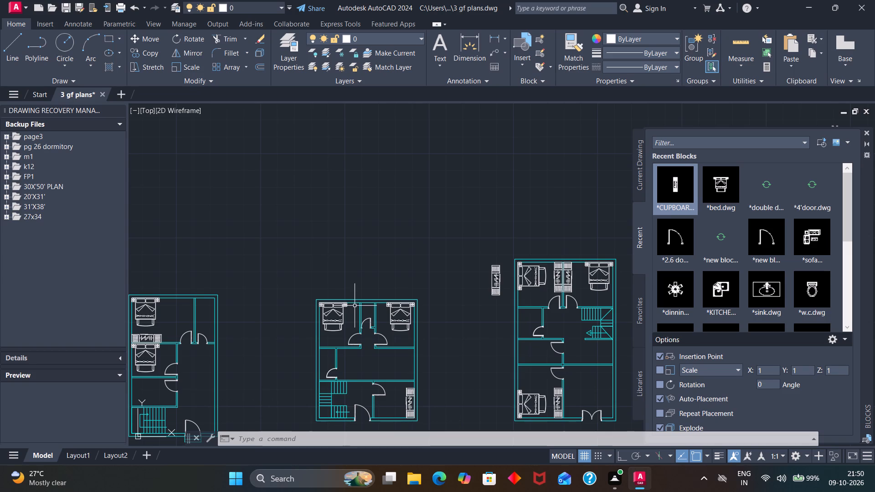
pyautogui.click(499, 276)
pyautogui.scroll(4, 497, 277)
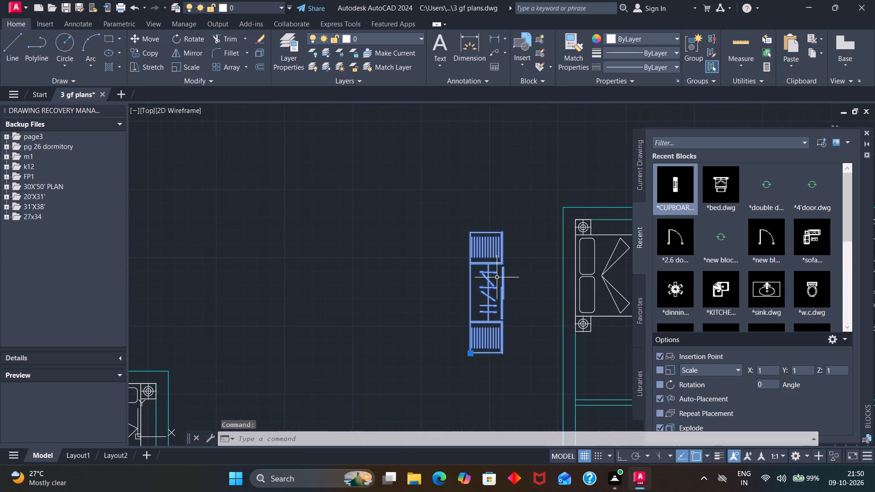
pyautogui.scroll(-4, 497, 277)
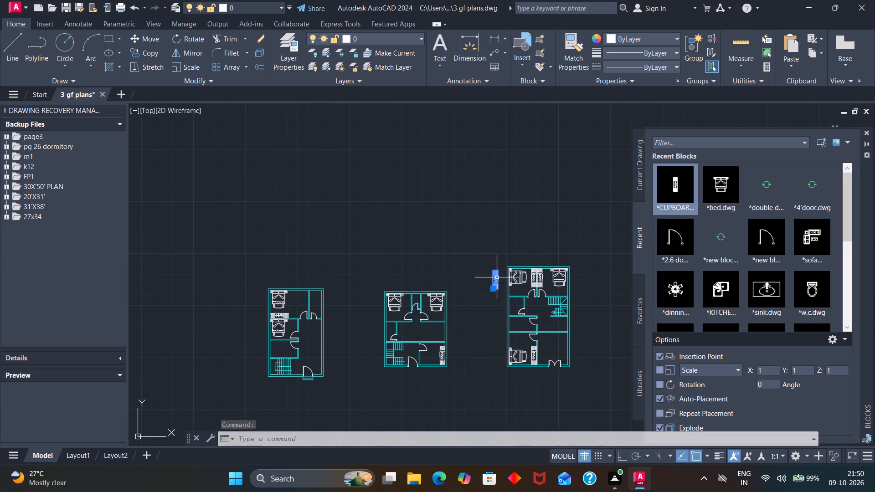
pyautogui.scroll(1, 491, 281)
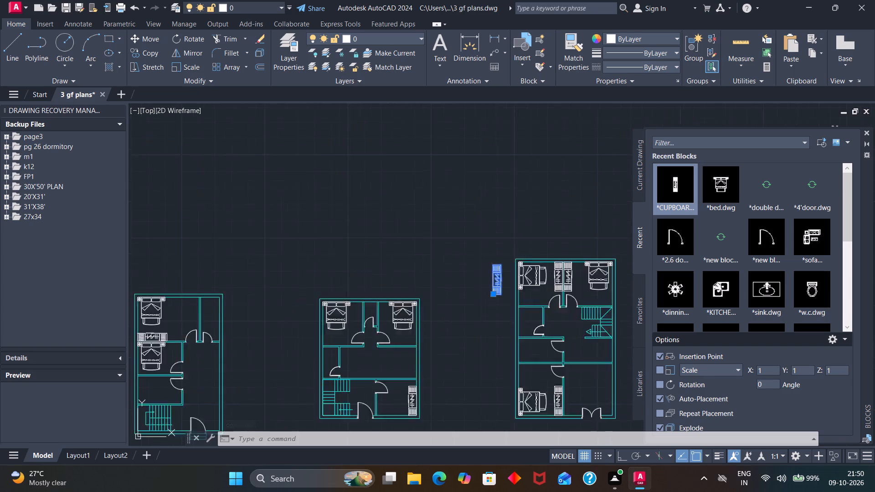
pyautogui.scroll(1, 491, 281)
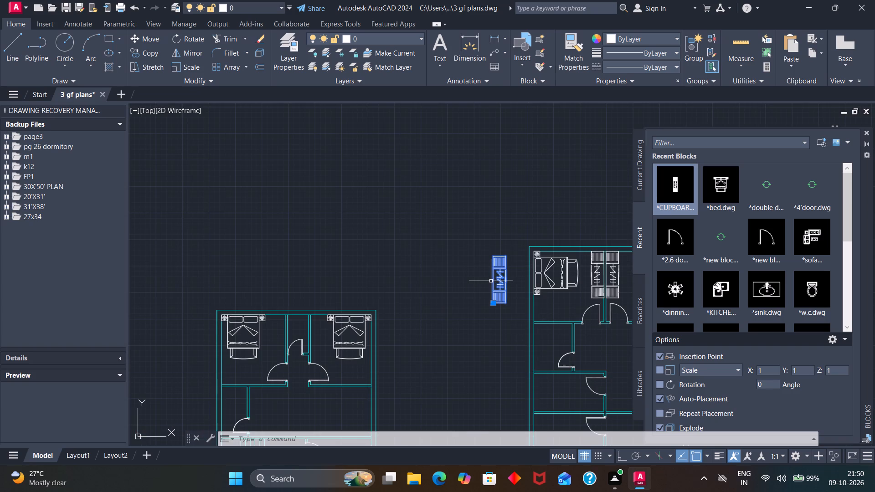
pyautogui.scroll(1, 495, 255)
pyautogui.write('ro')
pyautogui.press('Return')
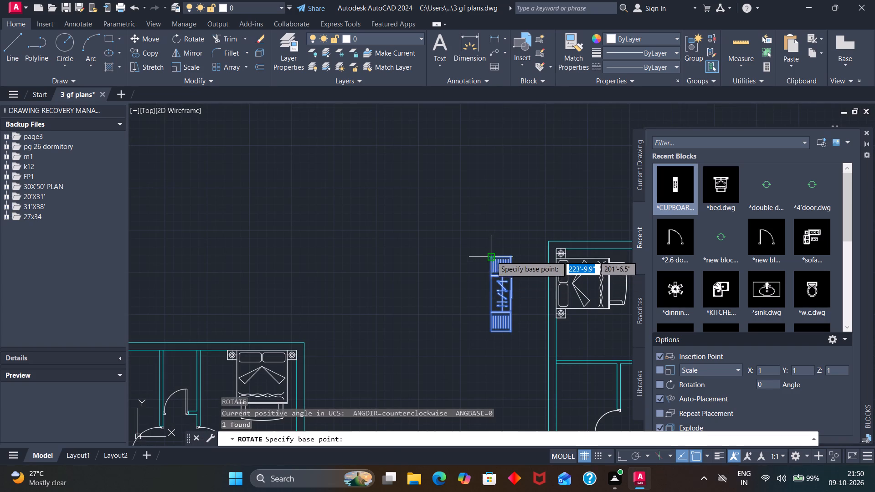
pyautogui.click(491, 256)
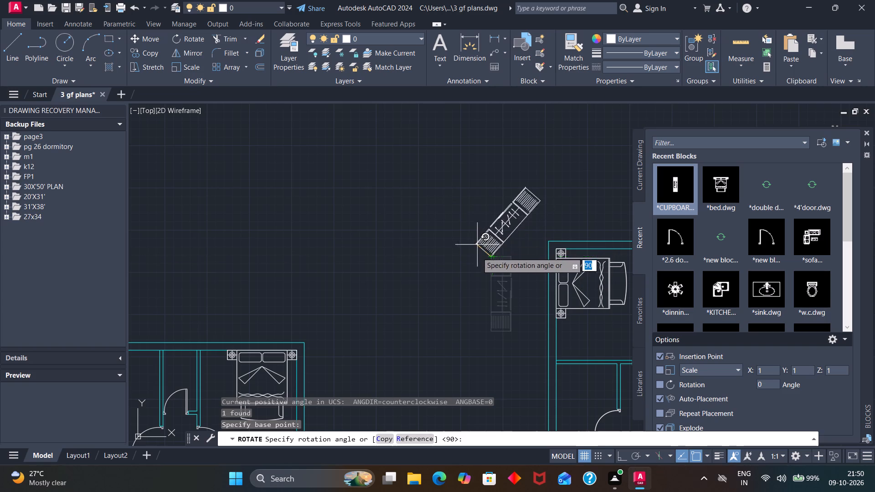
pyautogui.click(478, 258)
# Move the rotated cupboard by its upper-right corner to the upper-right inner corner of the left plan's upper-left bedroom.
pyautogui.scroll(-3, 483, 261)
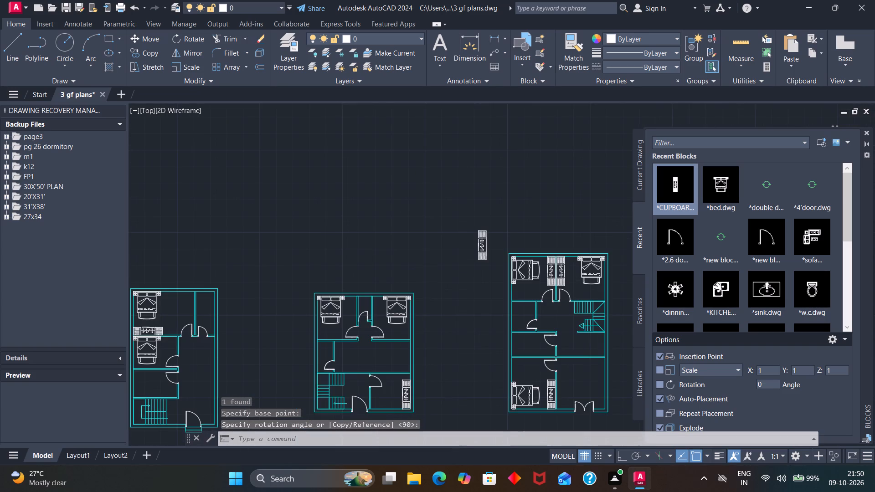
pyautogui.scroll(1, 486, 245)
pyautogui.click(486, 244)
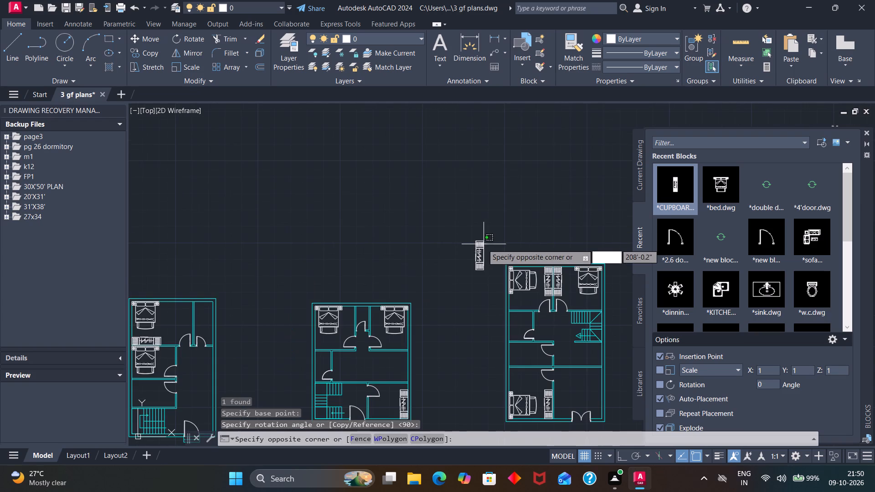
pyautogui.click(482, 244)
pyautogui.press('m')
pyautogui.press('Return')
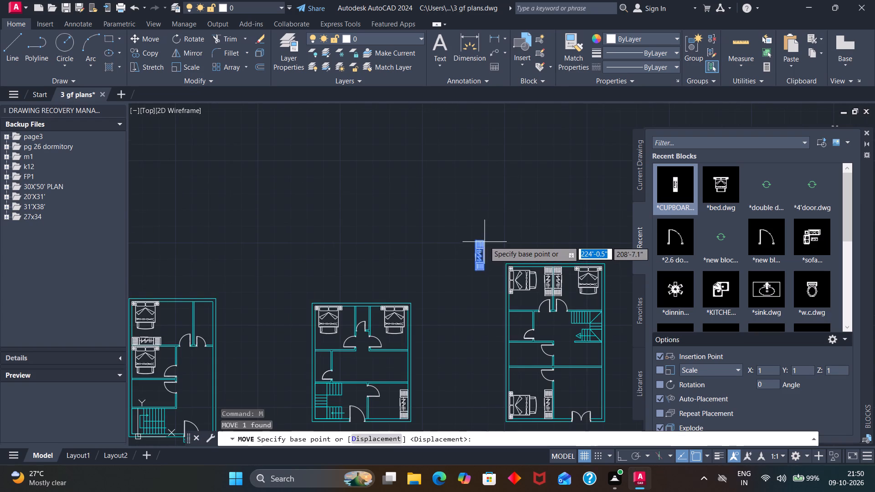
pyautogui.scroll(4, 485, 237)
pyautogui.click(468, 261)
pyautogui.scroll(-3, 443, 261)
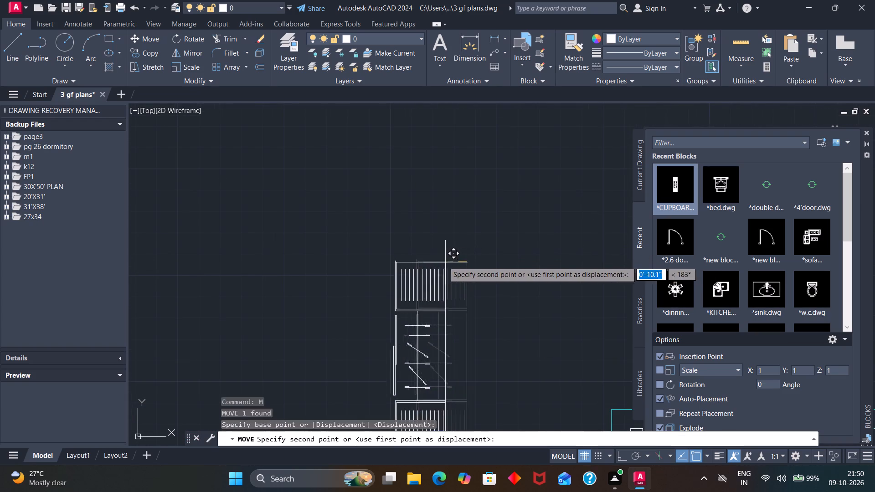
pyautogui.scroll(-3, 403, 269)
pyautogui.scroll(3, 214, 309)
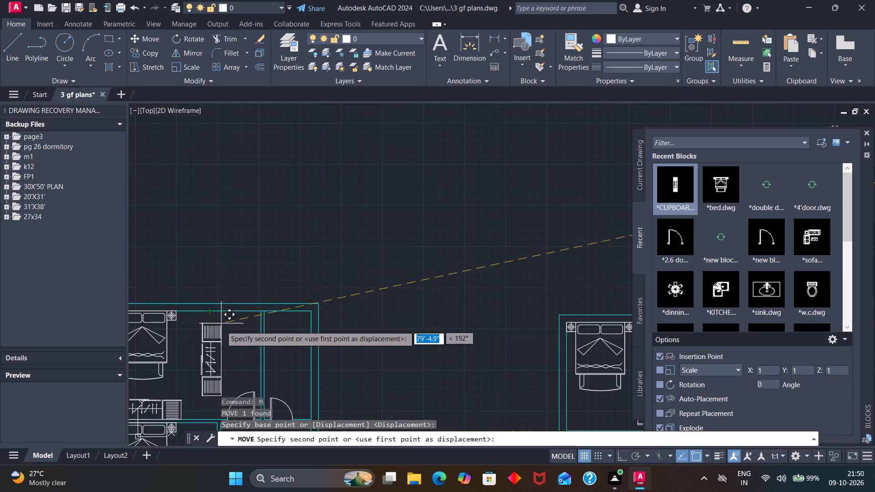
pyautogui.scroll(2, 257, 313)
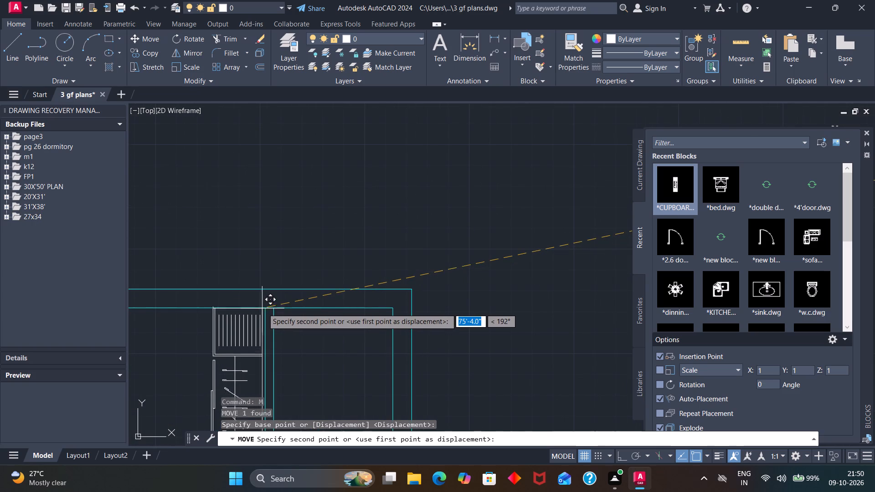
pyautogui.click(264, 308)
pyautogui.scroll(-6, 272, 311)
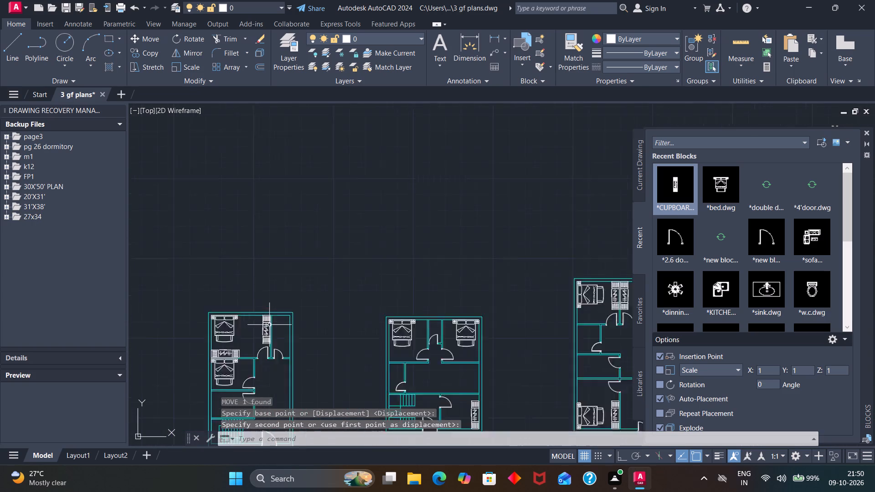
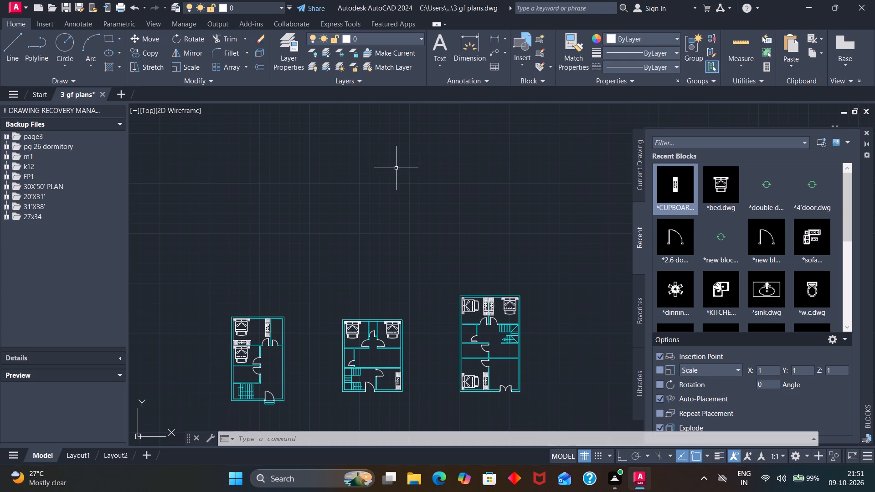
# Review the bed, cupboard and door placement across the left, middle and right plans.
pyautogui.scroll(-2, 396, 168)
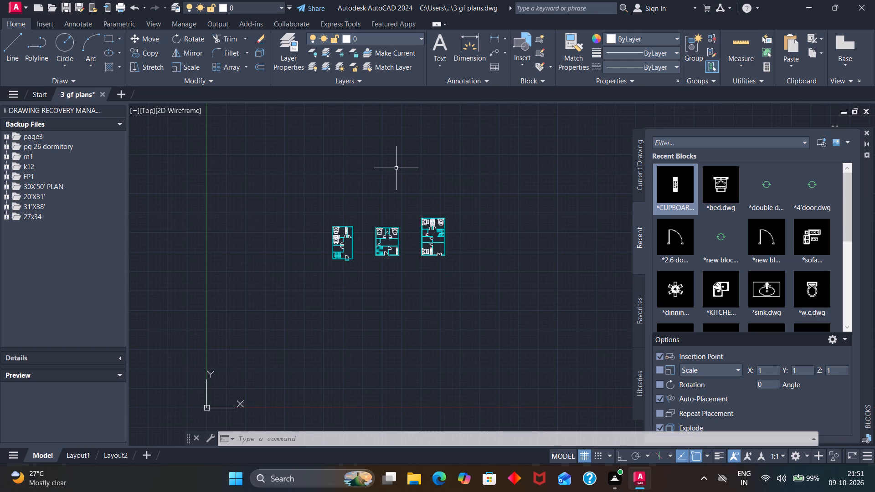
pyautogui.scroll(-1, 396, 168)
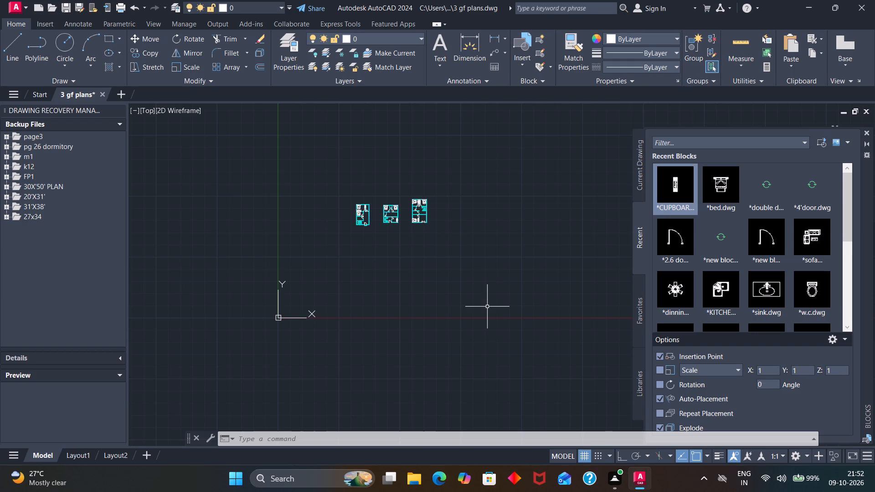
pyautogui.scroll(4, 401, 213)
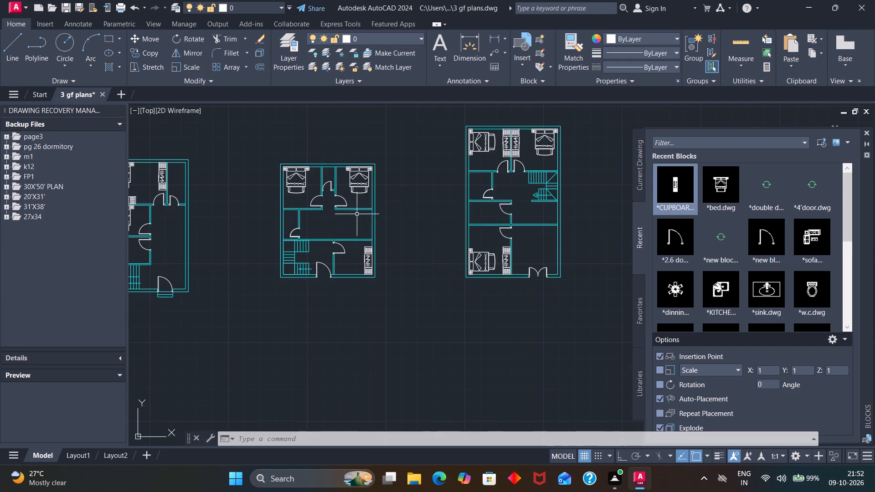
pyautogui.scroll(-1, 327, 205)
pyautogui.scroll(4, 240, 209)
pyautogui.scroll(-4, 240, 209)
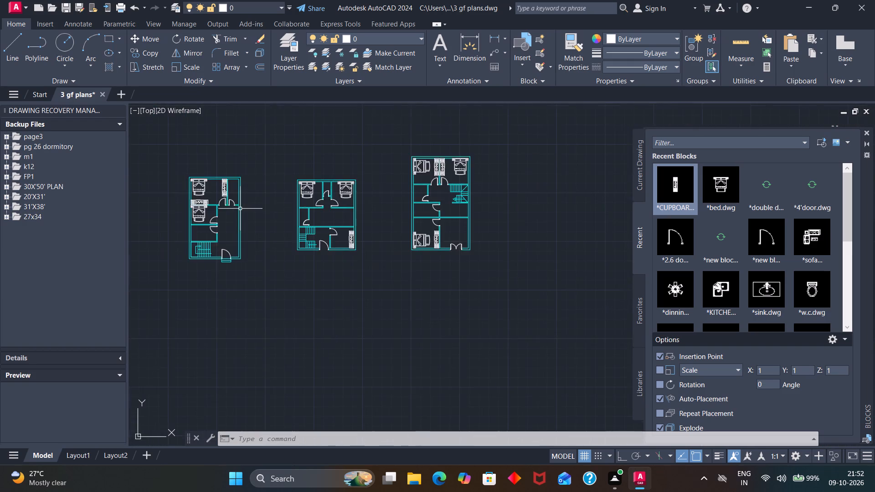
pyautogui.scroll(-3, 240, 209)
pyautogui.scroll(5, 222, 203)
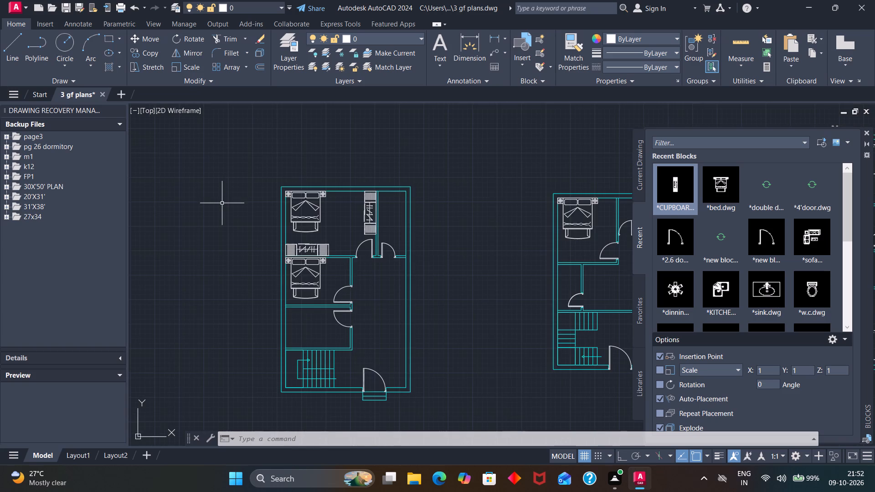
pyautogui.scroll(-2, 222, 203)
pyautogui.scroll(-2, 328, 212)
pyautogui.scroll(4, 328, 212)
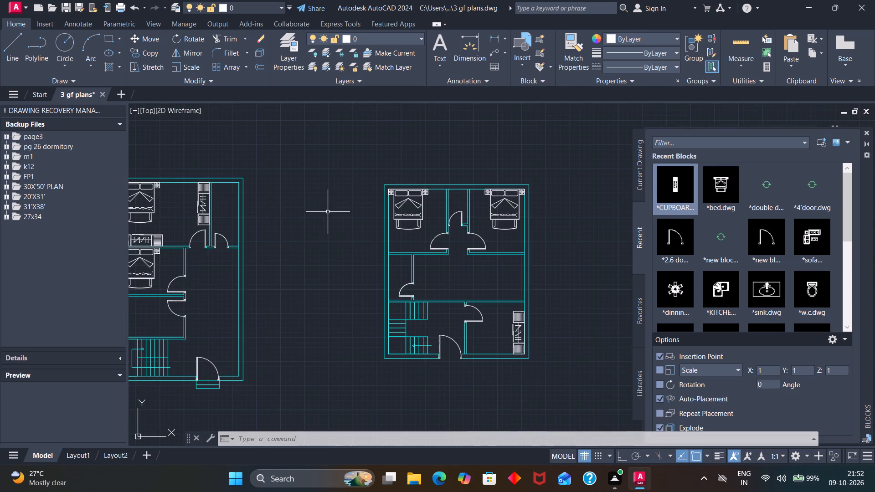
pyautogui.scroll(1, 328, 212)
pyautogui.scroll(-4, 328, 212)
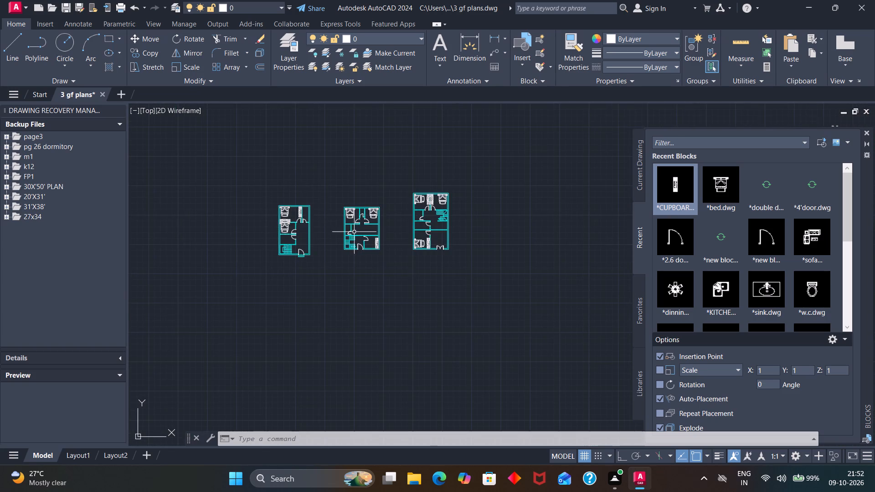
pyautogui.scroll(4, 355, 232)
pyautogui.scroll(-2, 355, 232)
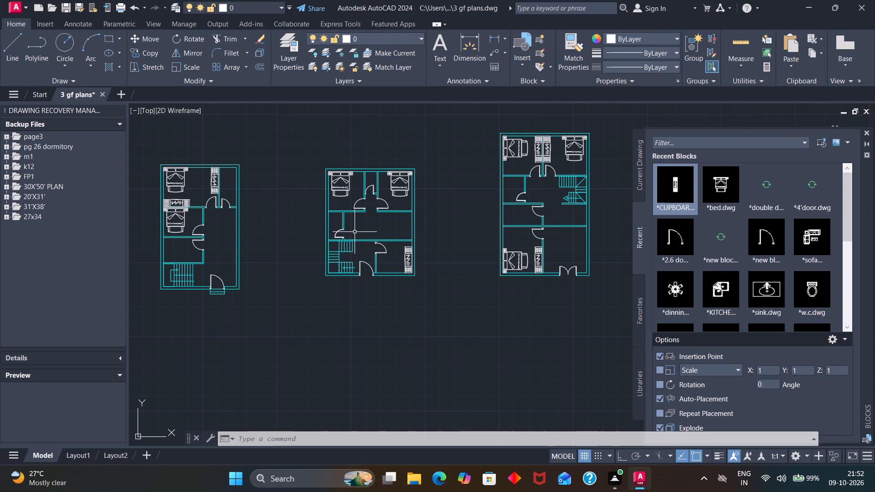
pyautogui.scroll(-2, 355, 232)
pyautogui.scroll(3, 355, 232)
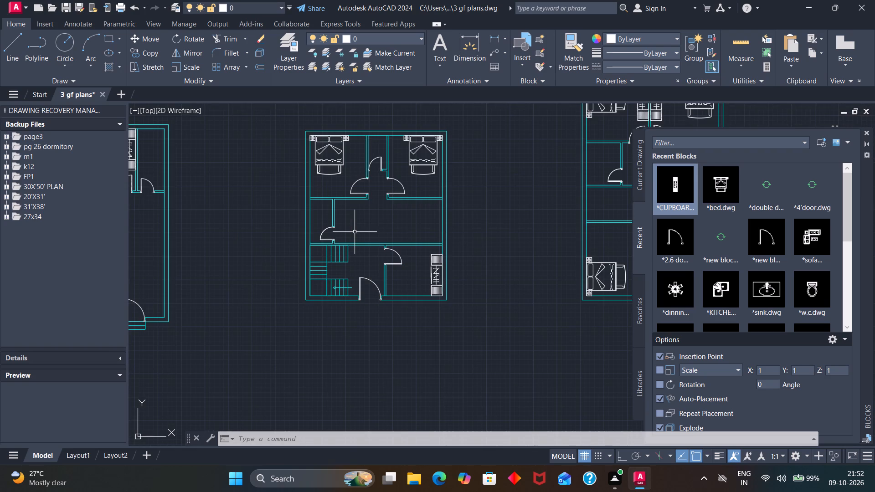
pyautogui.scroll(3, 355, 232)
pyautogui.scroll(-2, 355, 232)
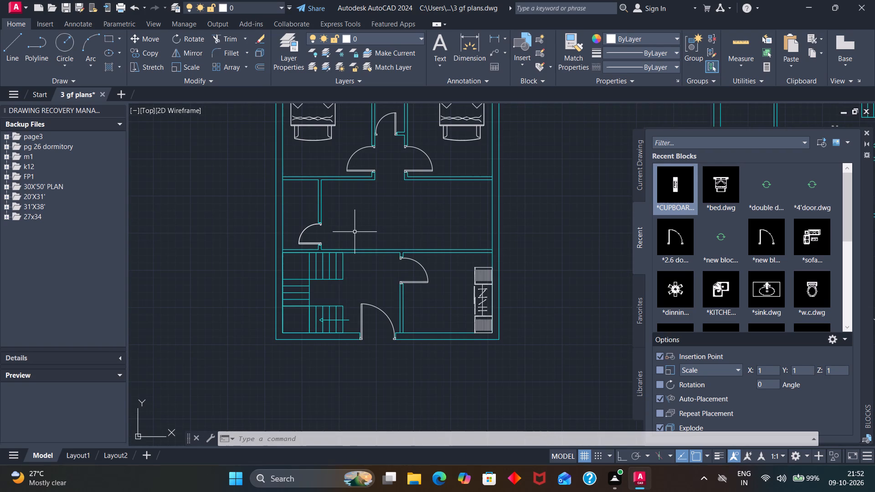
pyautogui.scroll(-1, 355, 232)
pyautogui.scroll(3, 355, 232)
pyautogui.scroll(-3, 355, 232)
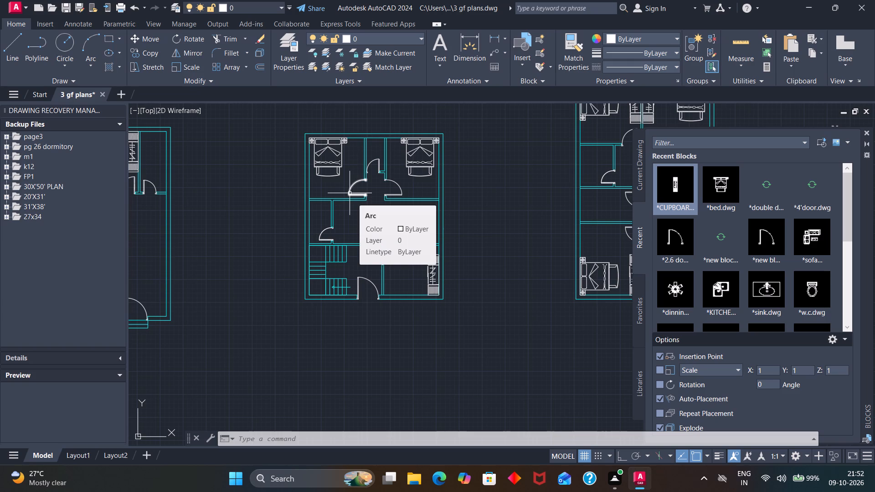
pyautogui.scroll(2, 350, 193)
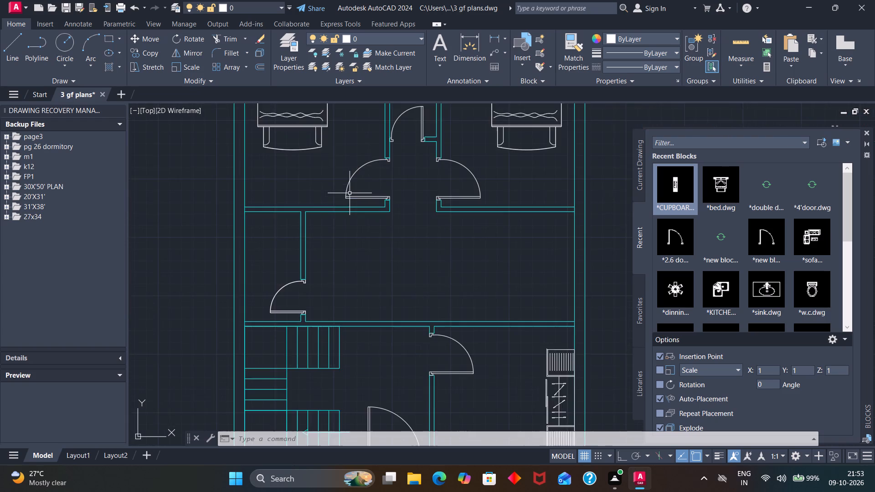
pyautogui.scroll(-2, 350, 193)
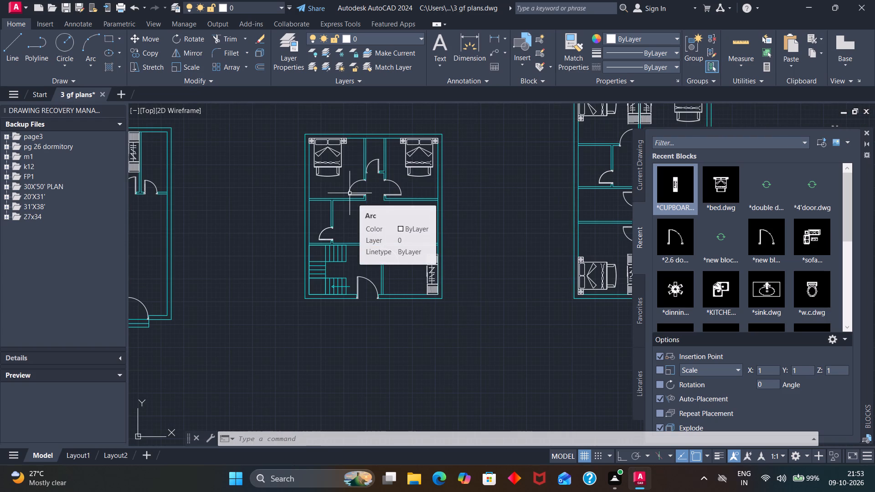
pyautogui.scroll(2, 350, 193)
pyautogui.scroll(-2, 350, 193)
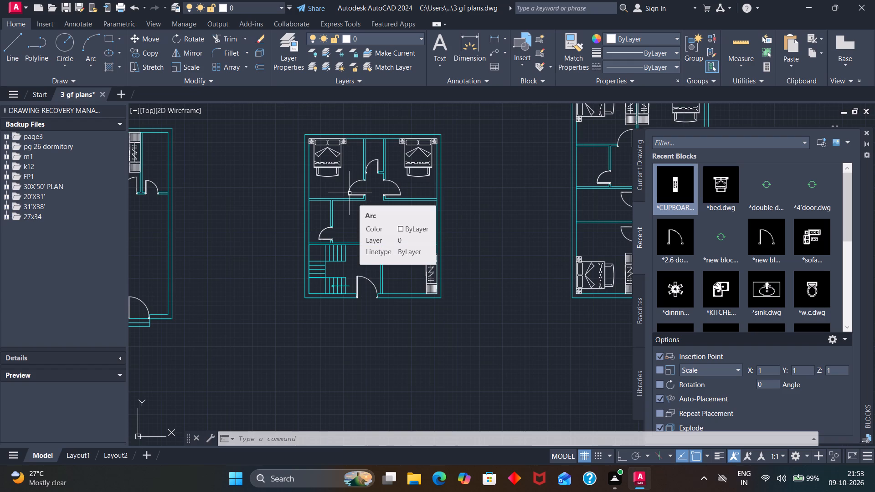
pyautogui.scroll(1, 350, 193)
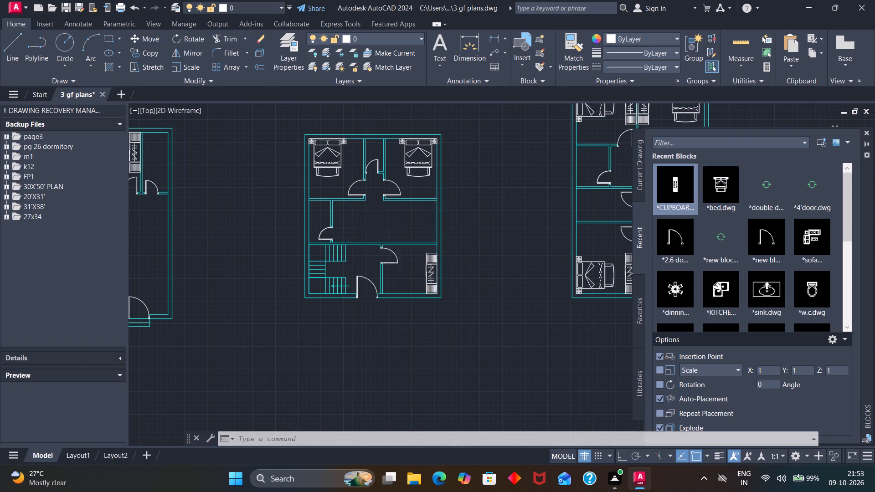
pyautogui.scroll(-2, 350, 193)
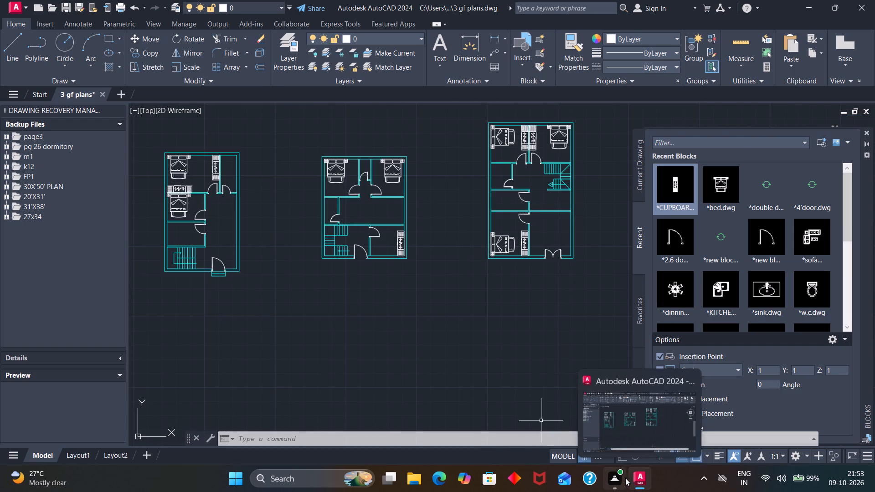
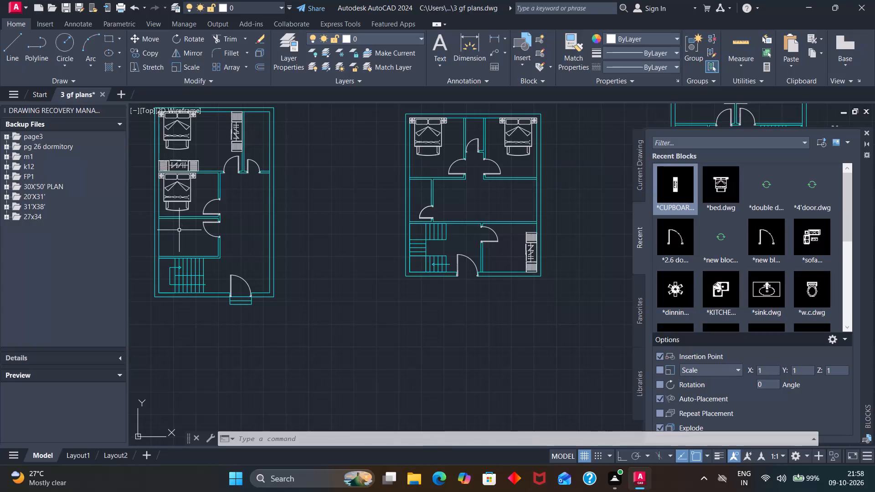
# Insert the w.c. block into the narrow toilet room at the left plan's upper-right corner.
pyautogui.scroll(1, 260, 112)
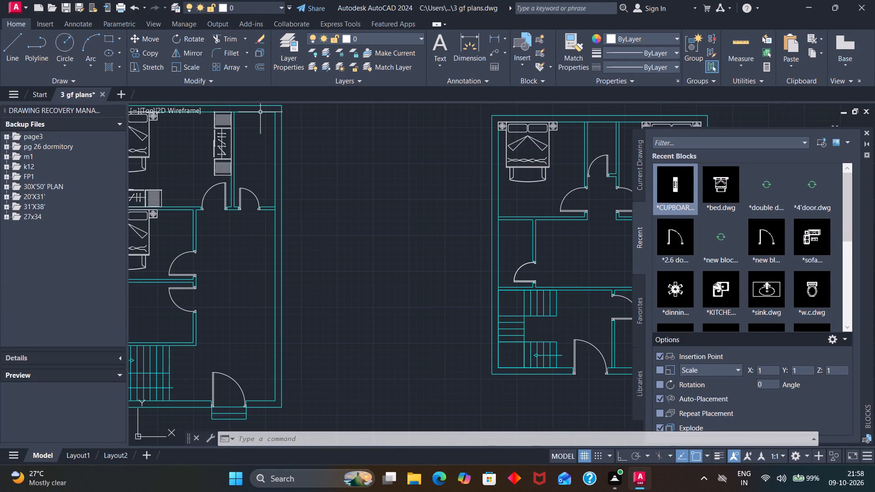
pyautogui.click(802, 287)
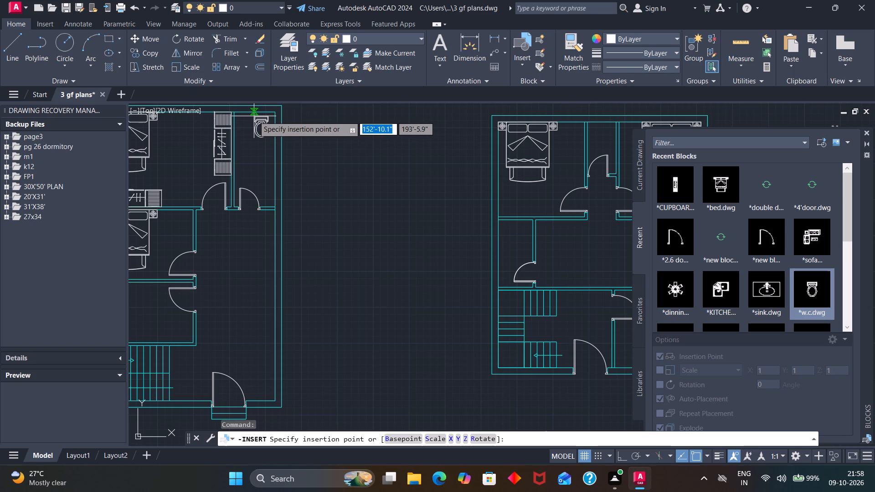
pyautogui.scroll(2, 240, 120)
pyautogui.scroll(-2, 239, 119)
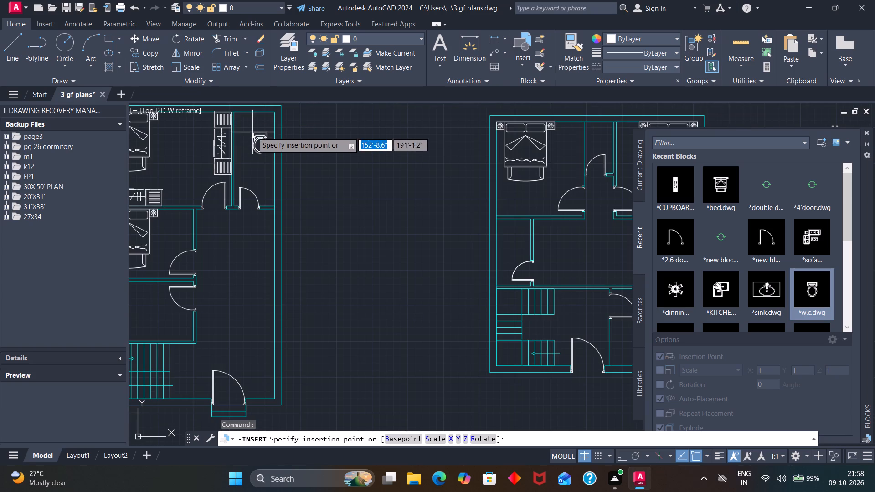
pyautogui.click(252, 126)
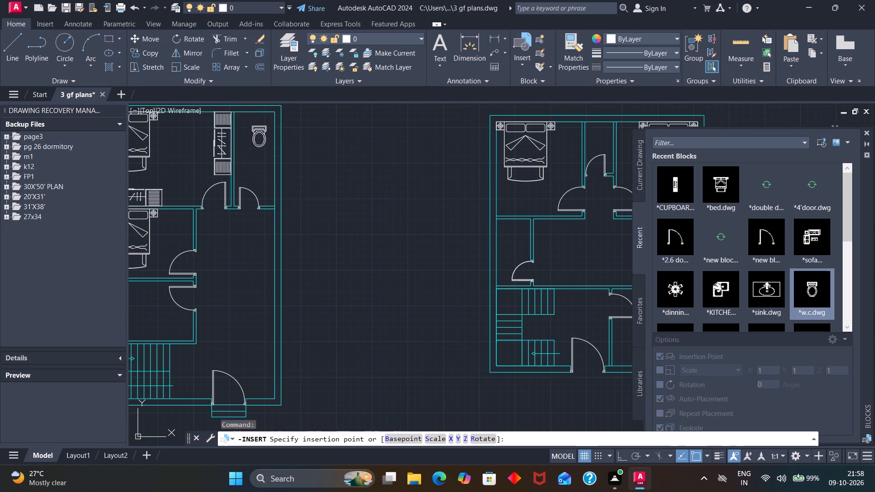
# Rotate the WC in the left plan by 270° so its tank faces the right outer wall.
pyautogui.press('r')
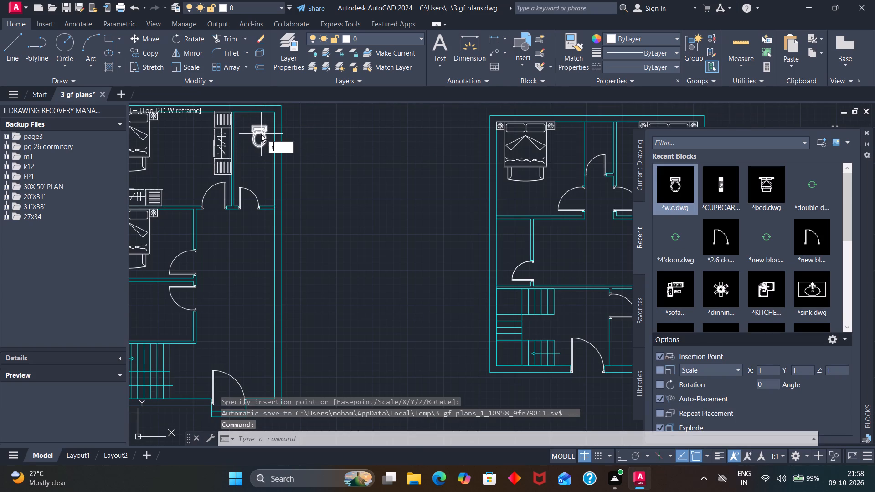
pyautogui.press('o')
pyautogui.press('Return')
pyautogui.click(264, 128)
pyautogui.press('Return')
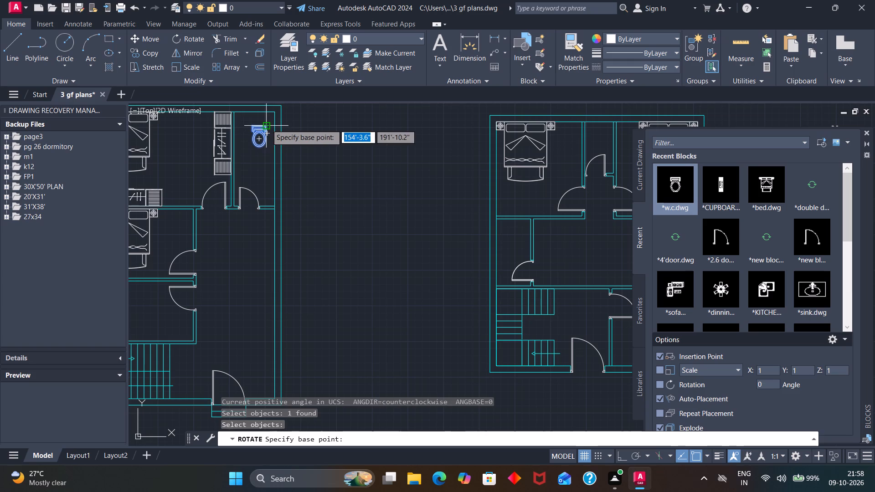
pyautogui.click(266, 126)
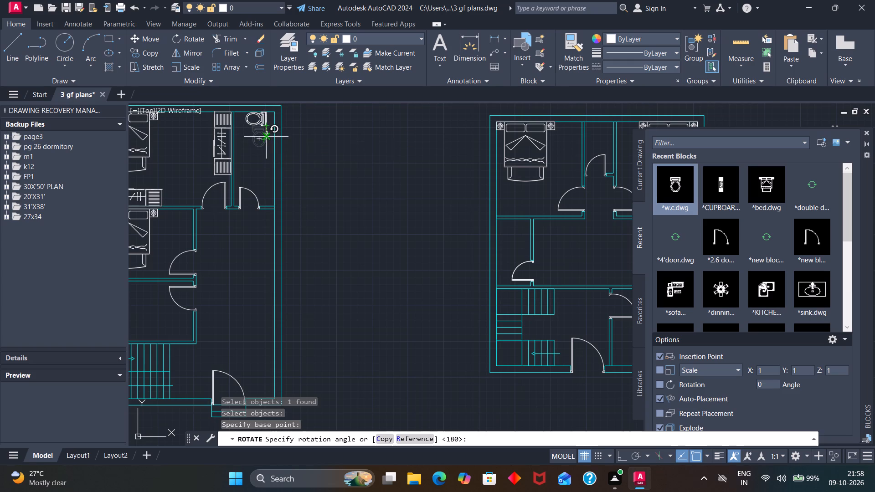
pyautogui.click(267, 138)
# Move the WC so its tank sits against the inner face of the toilet's right outer wall.
pyautogui.click(267, 122)
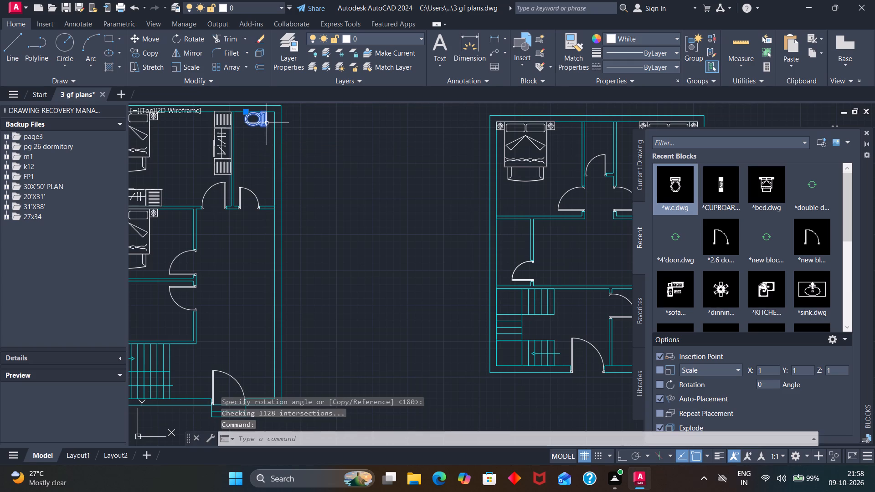
pyautogui.press('m')
pyautogui.press('Return')
pyautogui.click(266, 121)
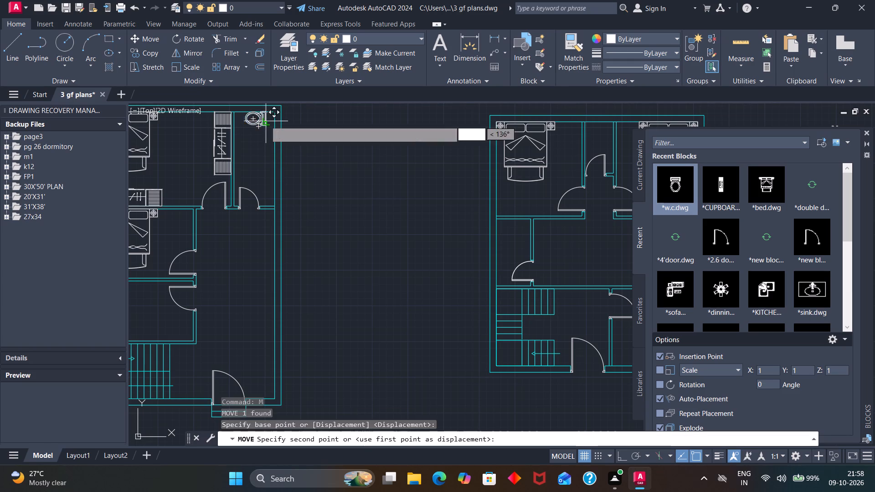
pyautogui.scroll(2, 272, 131)
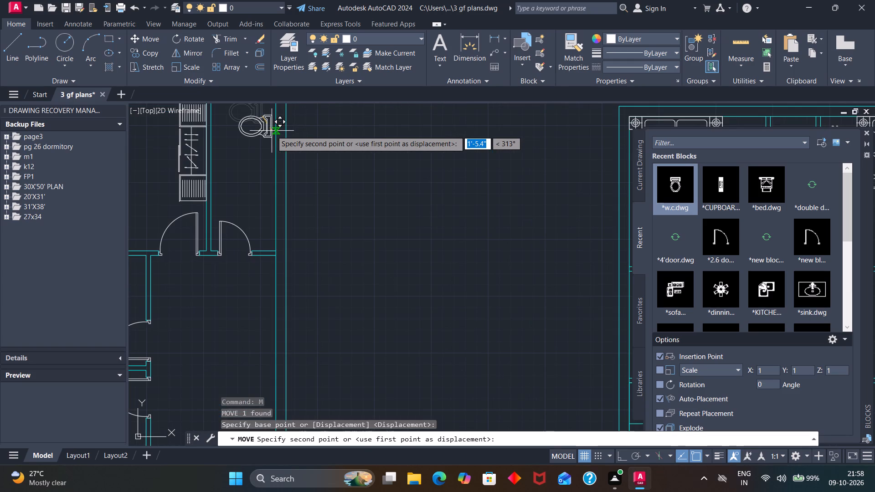
pyautogui.click(275, 132)
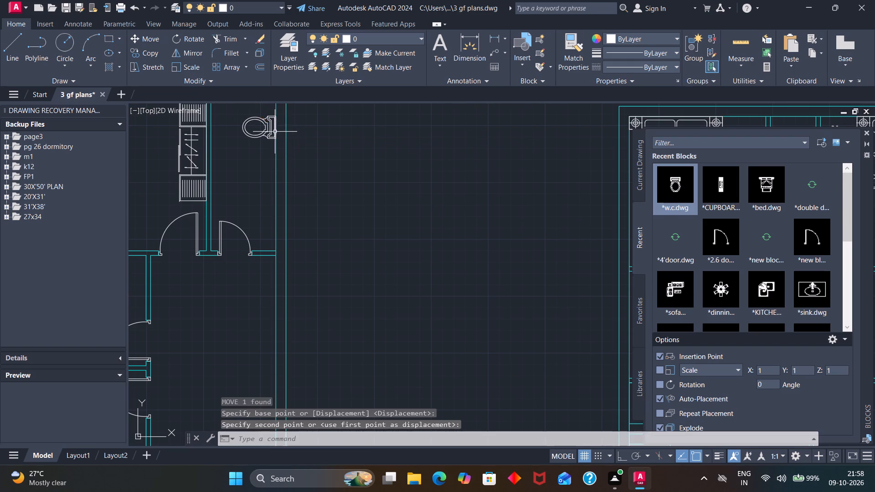
# Insert the sink block in the empty space between the left and middle plans.
pyautogui.scroll(-4, 272, 133)
pyautogui.scroll(2, 271, 135)
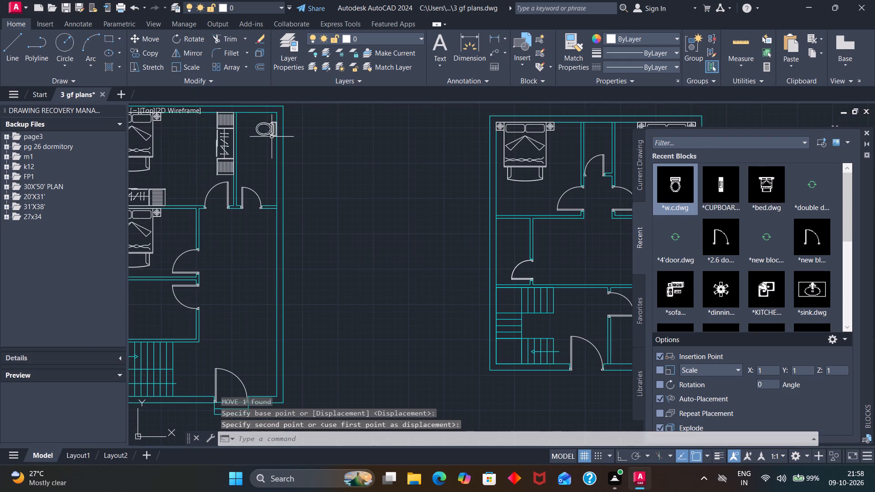
pyautogui.click(804, 286)
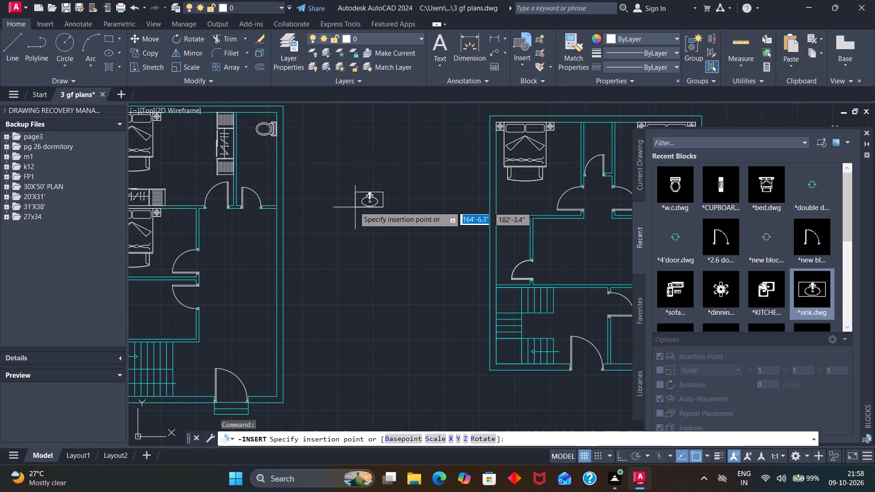
pyautogui.scroll(3, 354, 205)
pyautogui.click(354, 205)
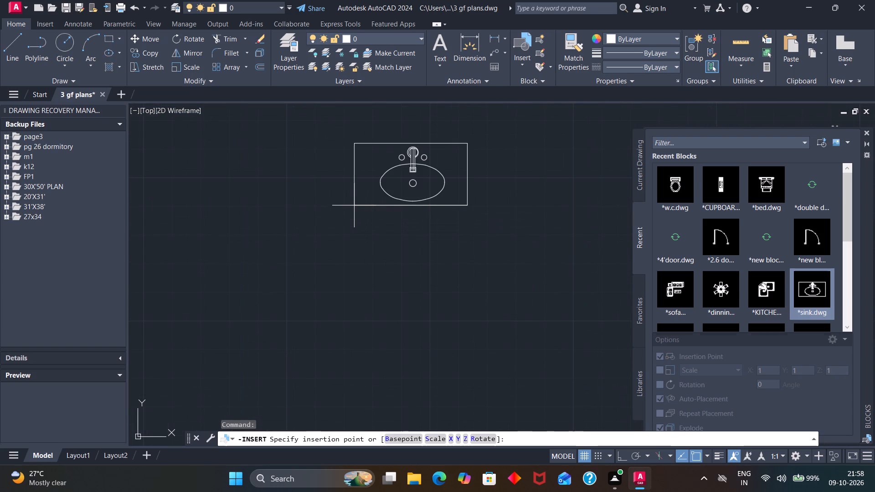
# Rotate the new sink by 270° about its upper-right corner so the tap faces right.
pyautogui.write('ro')
pyautogui.press('Return')
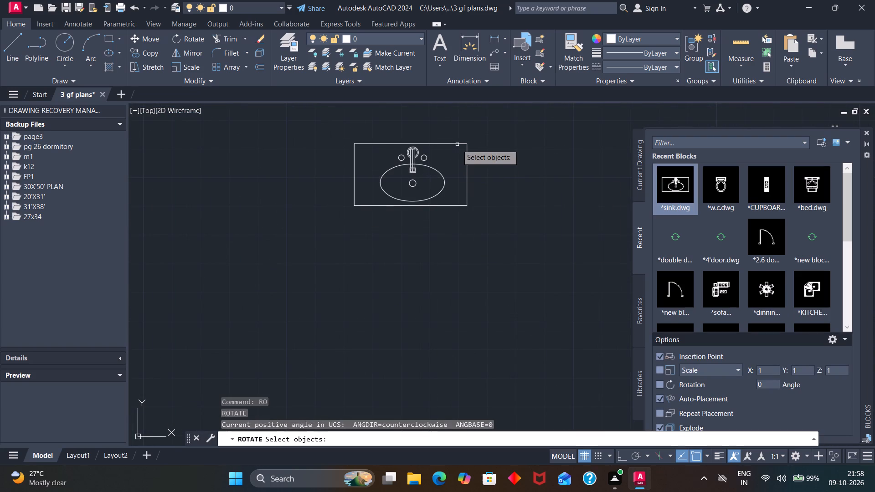
pyautogui.click(457, 143)
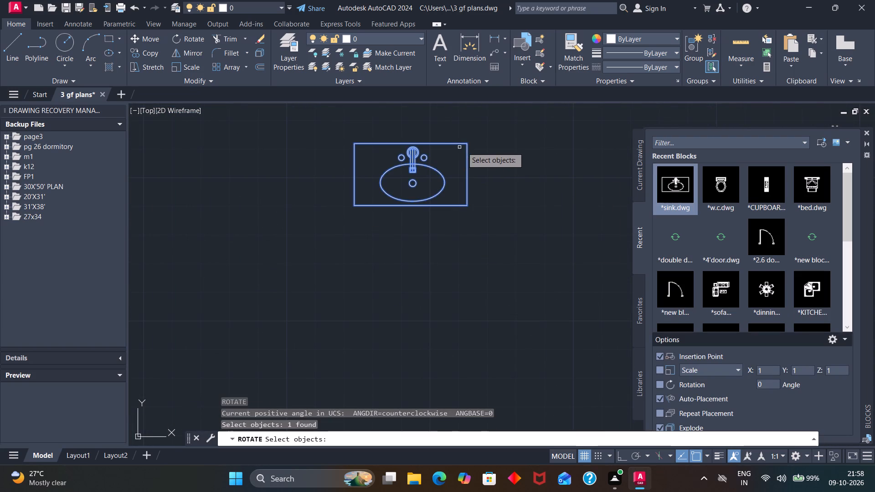
pyautogui.press('Return')
pyautogui.click(465, 143)
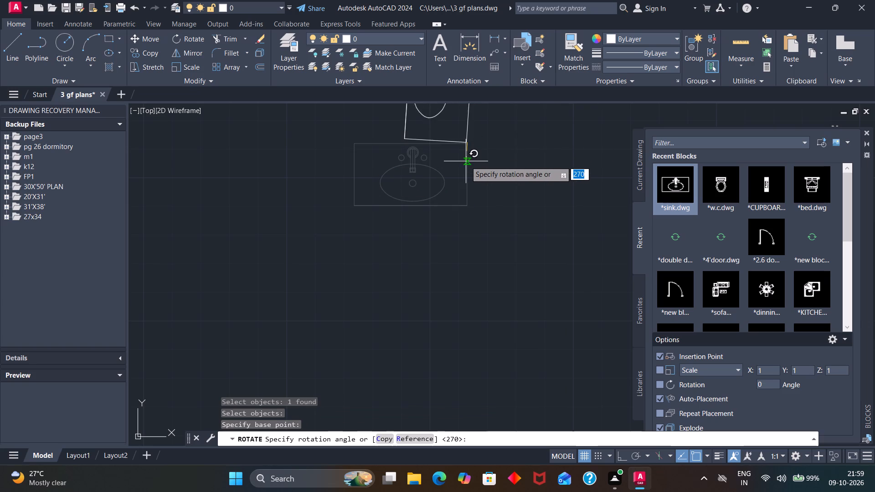
pyautogui.click(467, 154)
# Move the sink by its upper-right corner onto the right outer wall of the left plan's toilet, between the WC and the door.
pyautogui.scroll(-2, 466, 153)
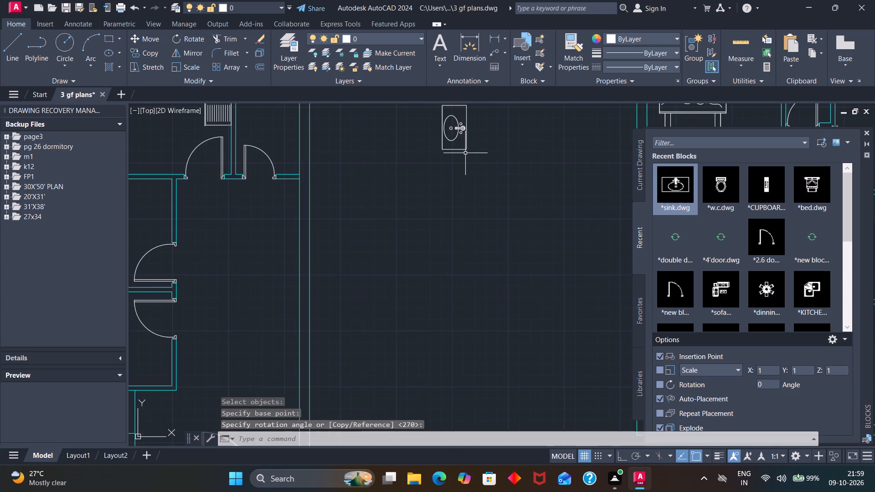
pyautogui.scroll(-2, 465, 152)
pyautogui.click(466, 137)
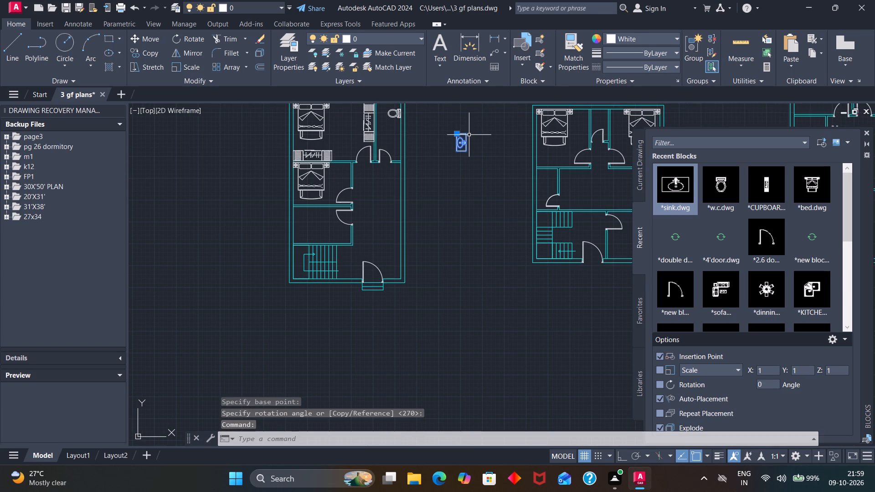
pyautogui.press('m')
pyautogui.press('Return')
pyautogui.scroll(3, 468, 129)
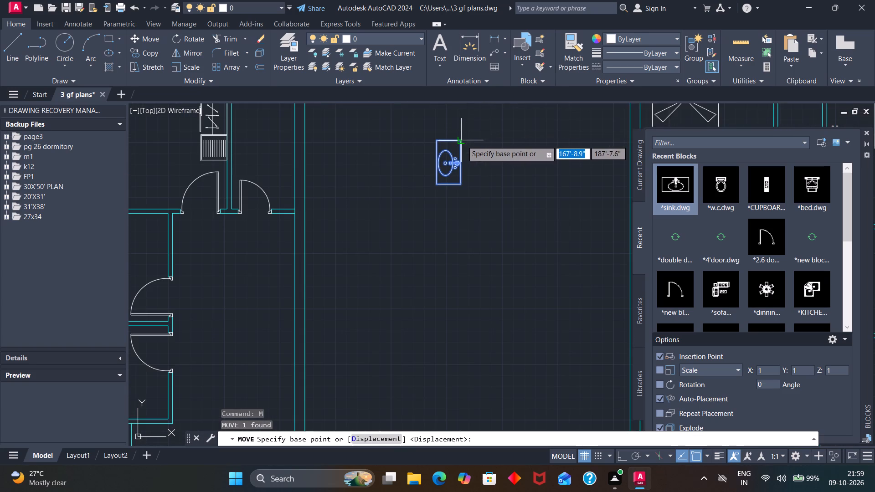
pyautogui.click(462, 141)
pyautogui.scroll(-3, 460, 141)
pyautogui.scroll(4, 395, 134)
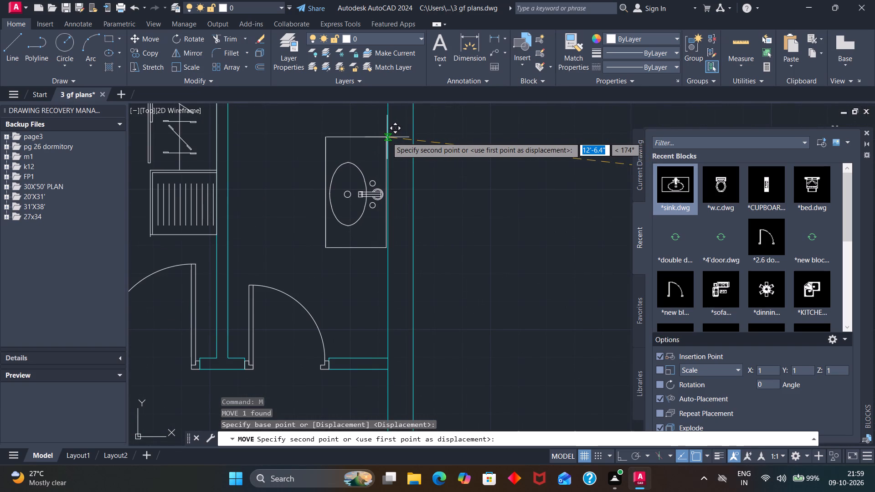
pyautogui.click(389, 136)
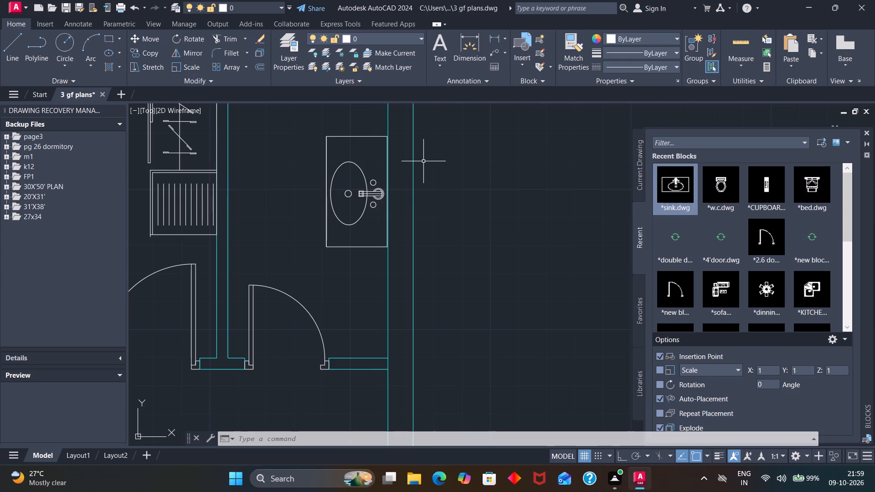
pyautogui.scroll(-4, 340, 210)
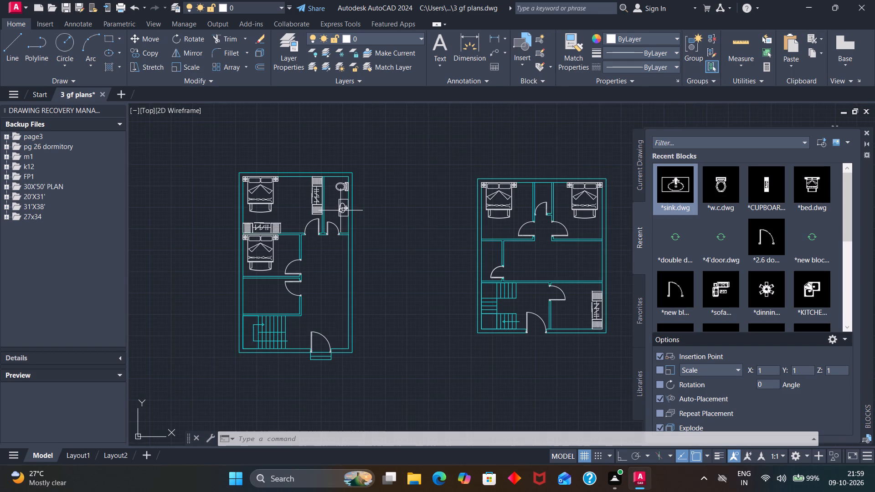
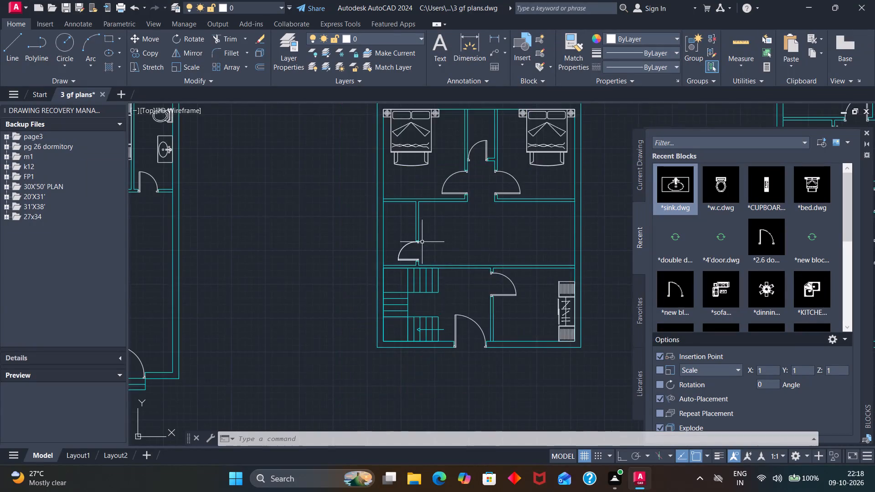
# Copy the left plan's WC by its lower tank corner onto the toilet's right wall in the middle plan, near the upper corner.
pyautogui.scroll(-2, 400, 227)
pyautogui.scroll(2, 324, 205)
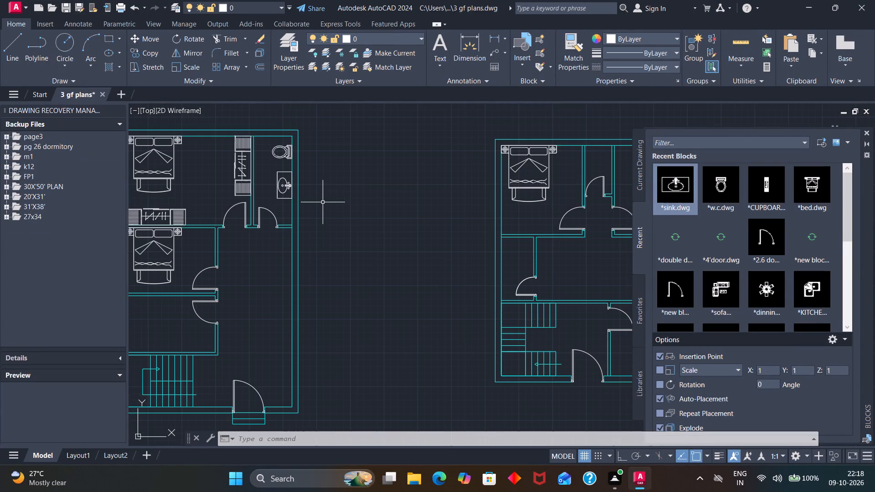
pyautogui.click(288, 157)
pyautogui.press('c')
pyautogui.press('o')
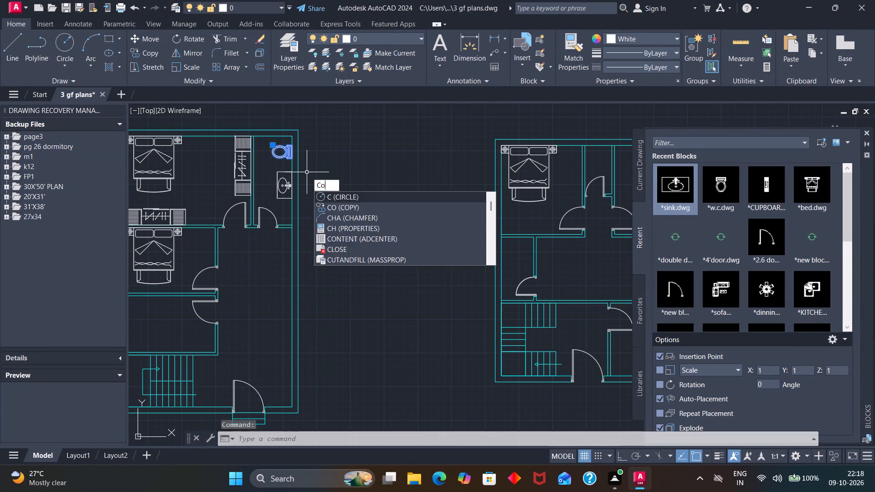
pyautogui.press('Return')
pyautogui.click(293, 159)
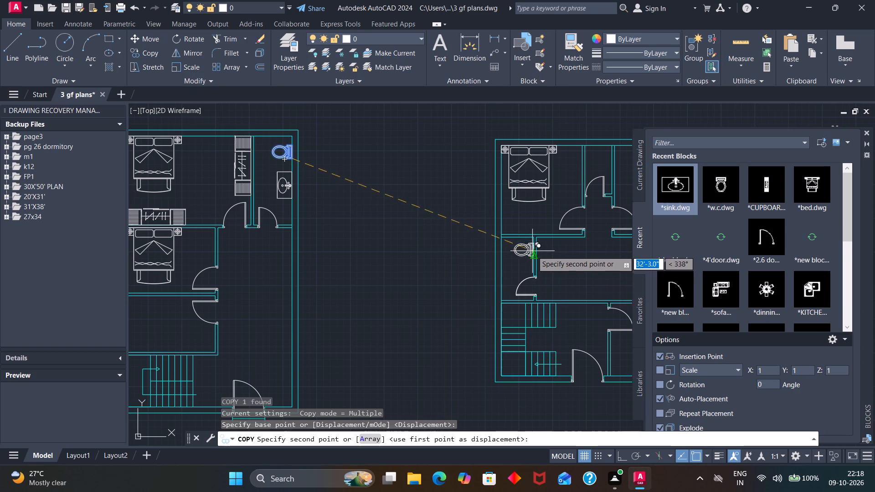
pyautogui.scroll(2, 533, 250)
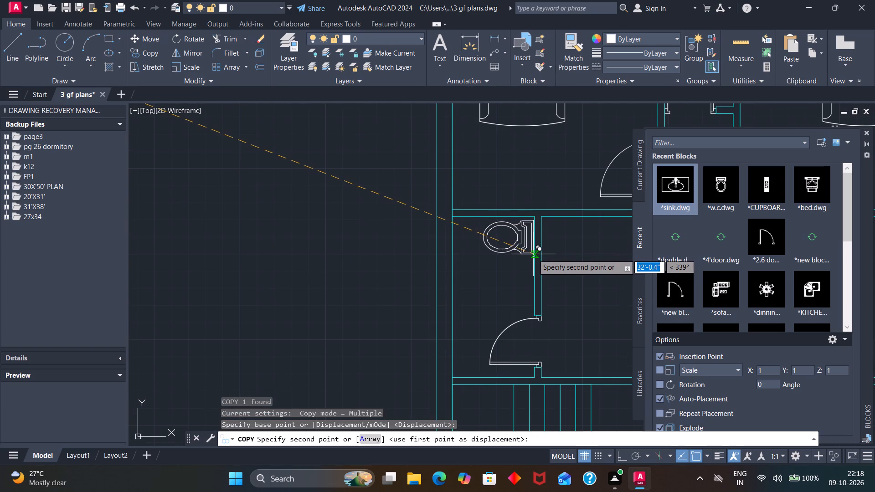
pyautogui.click(533, 253)
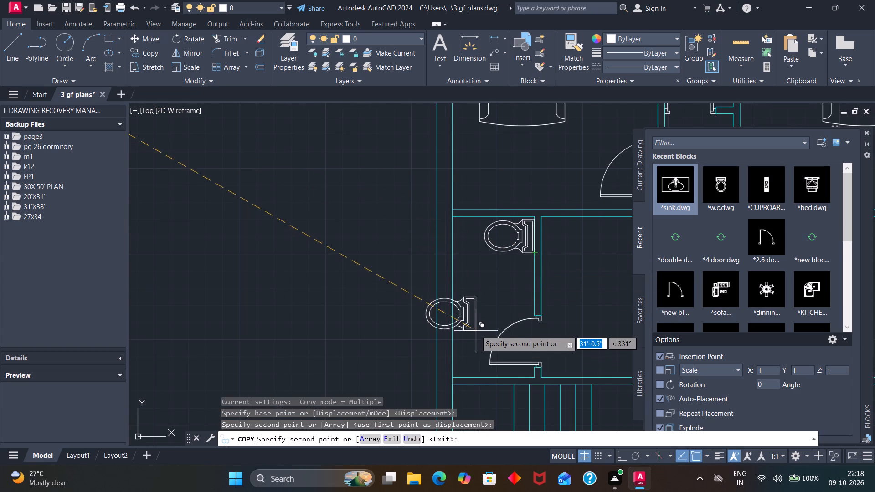
pyautogui.press('Escape')
# Insert the round six-chair dining table block in the left plan's hall, beside the lower bedroom's door.
pyautogui.scroll(-4, 478, 311)
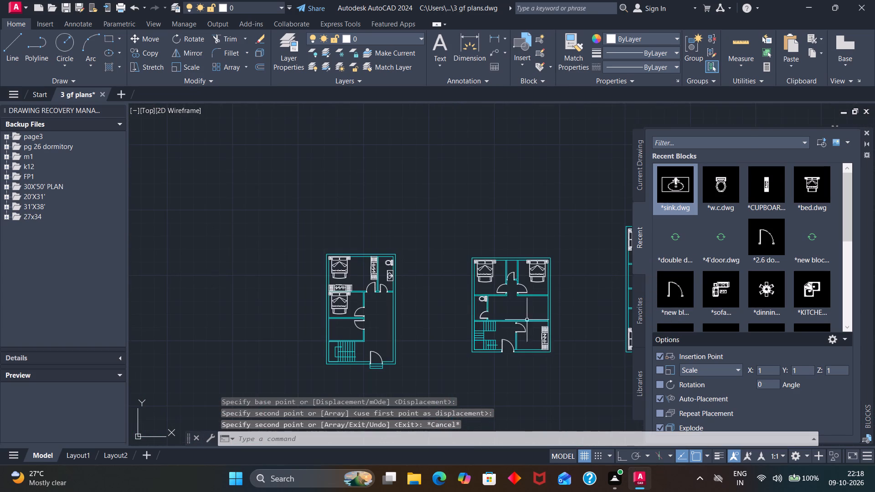
pyautogui.scroll(-2, 569, 316)
pyautogui.scroll(3, 623, 307)
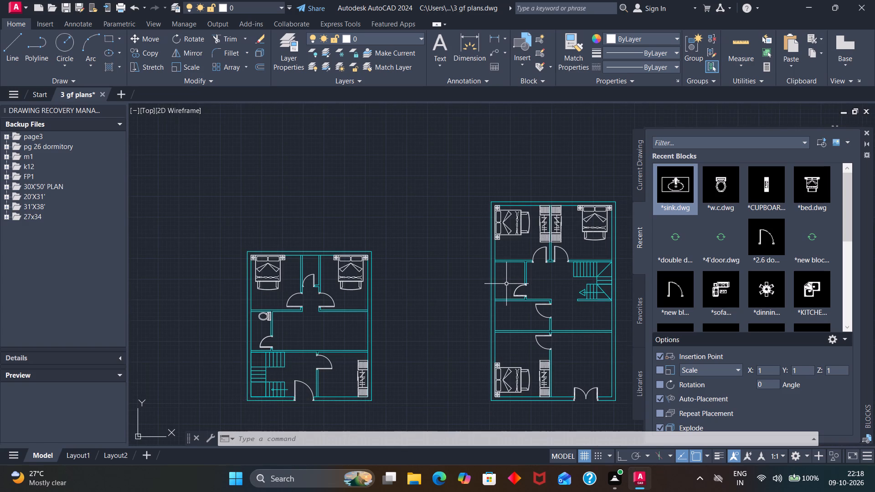
pyautogui.scroll(-1, 506, 284)
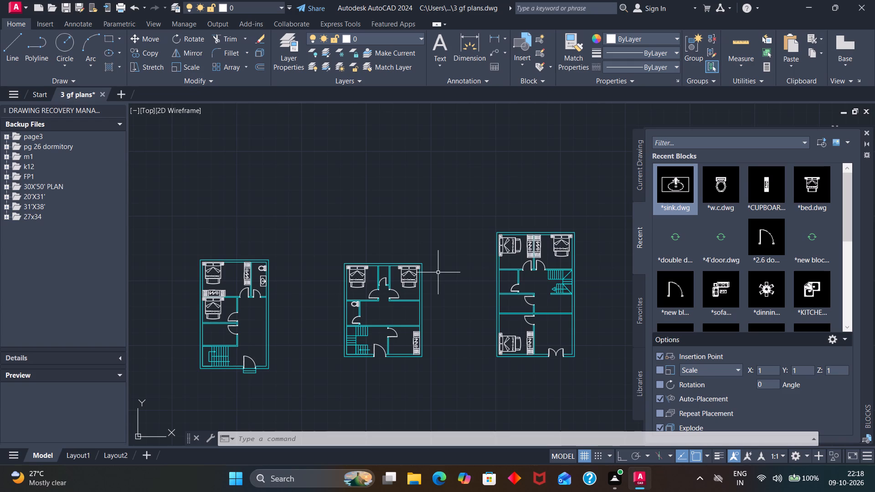
pyautogui.scroll(2, 240, 318)
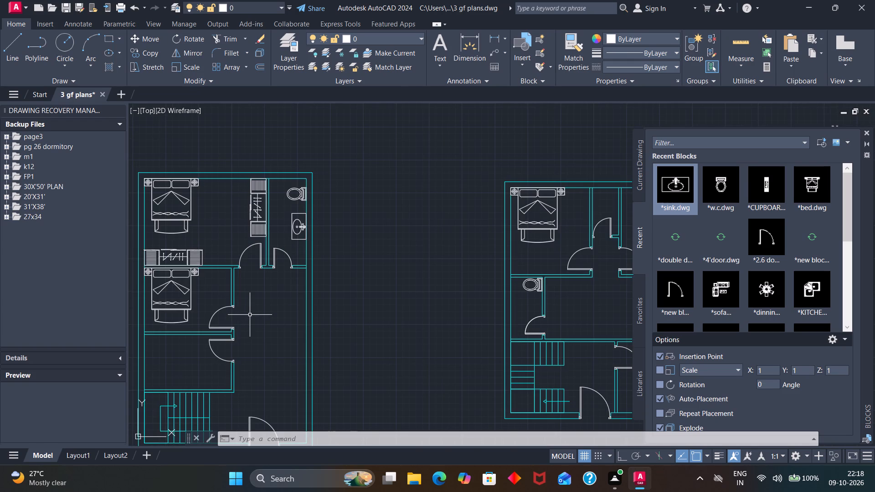
pyautogui.scroll(-1, 250, 315)
pyautogui.click(764, 289)
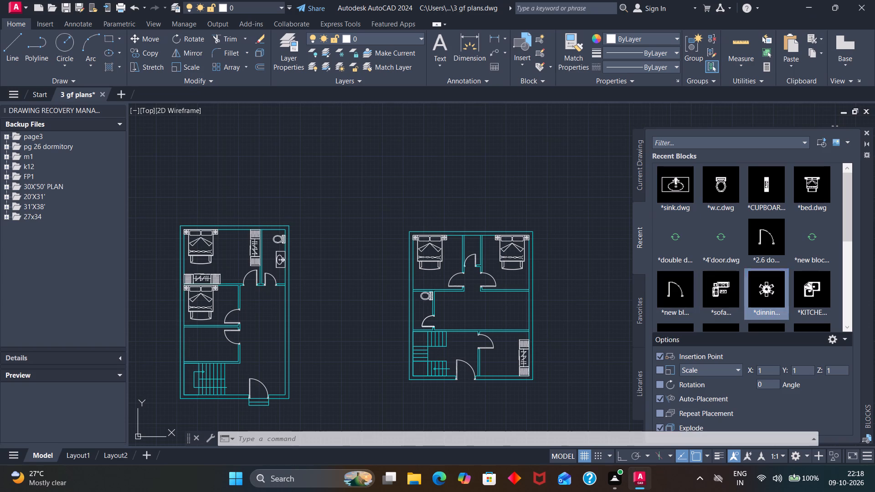
pyautogui.scroll(-1, 268, 321)
pyautogui.scroll(1, 265, 321)
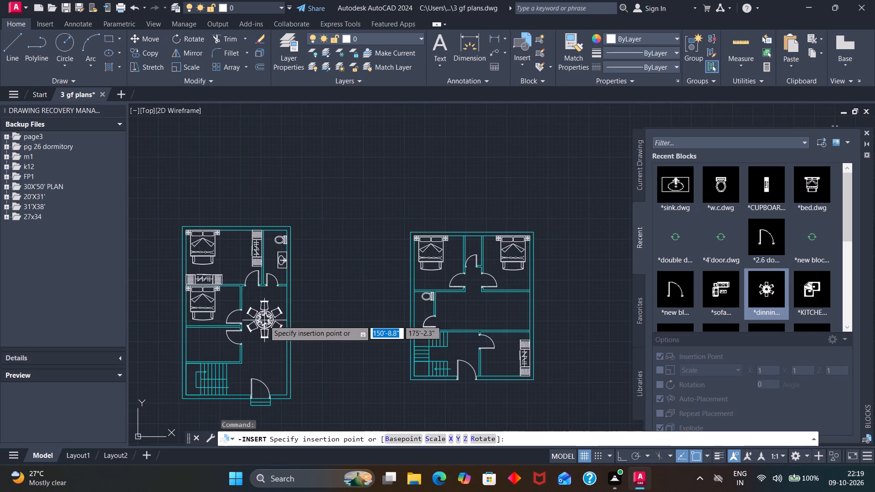
pyautogui.scroll(2, 264, 320)
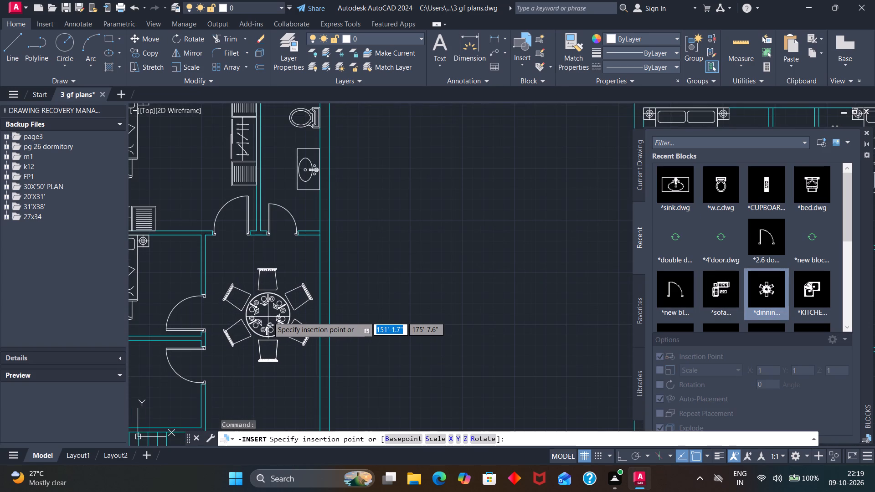
pyautogui.click(268, 317)
# Scale the dining set down by a factor of about 0.8 from the lower chair's bottom-left corner.
pyautogui.write('sc')
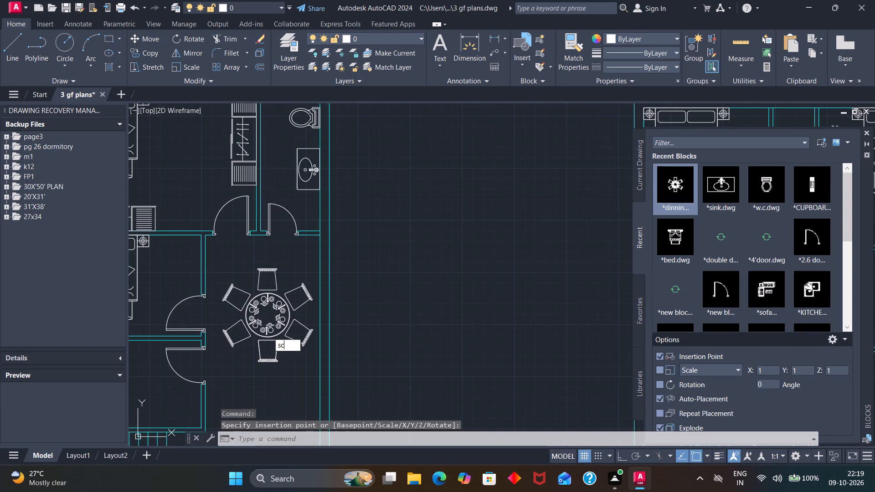
pyautogui.press('Return')
pyautogui.click(264, 324)
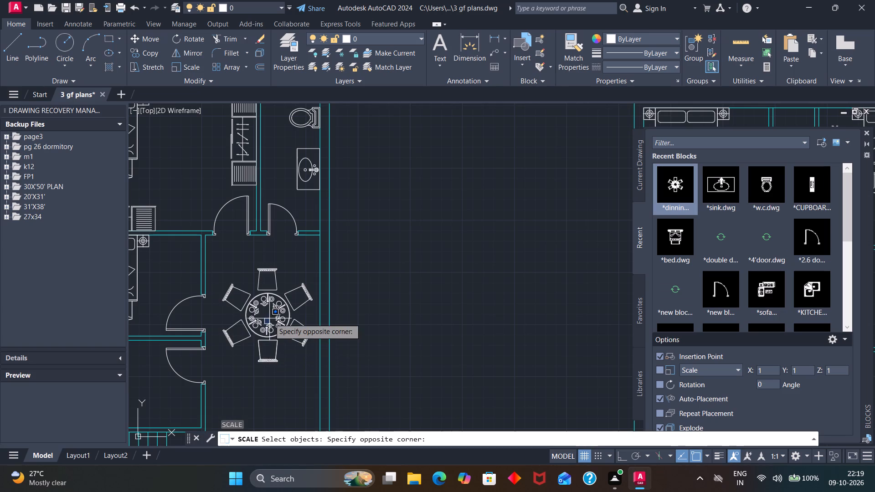
pyautogui.click(263, 297)
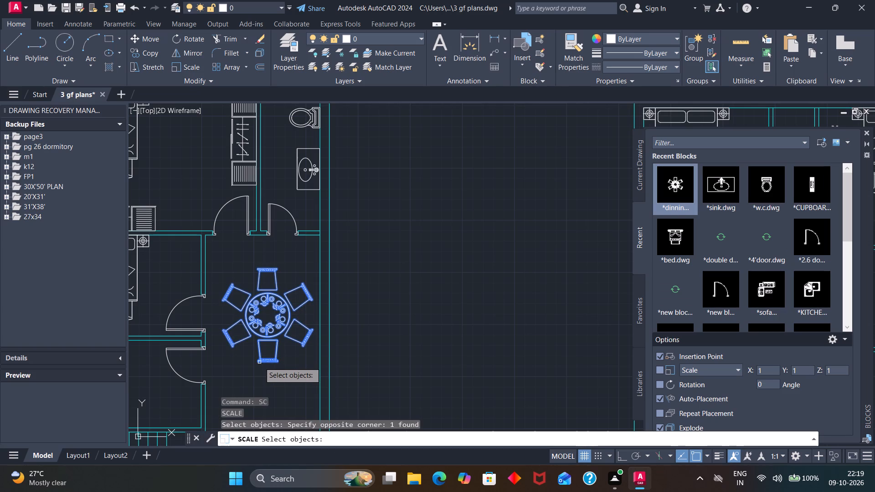
pyautogui.press('Return')
pyautogui.click(259, 362)
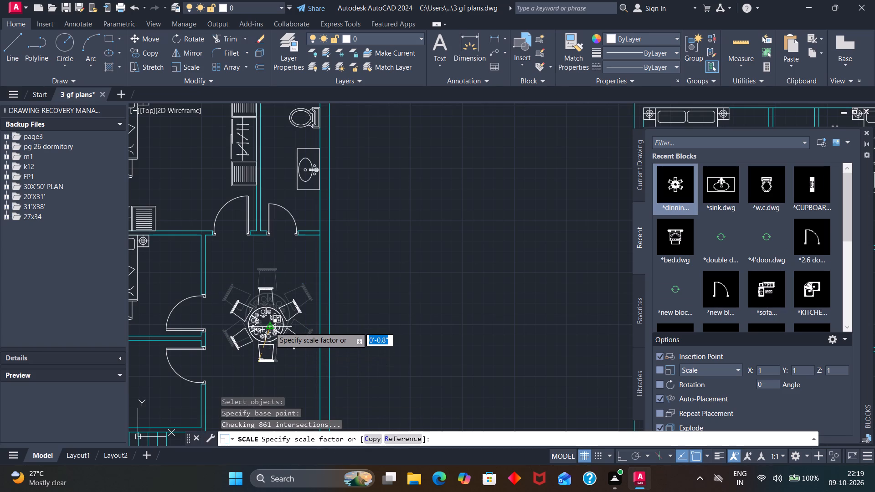
pyautogui.click(270, 328)
# Insert the corner kitchen sink block against the left outer wall of the left plan's kitchen, in its upper corner.
pyautogui.scroll(-2, 270, 328)
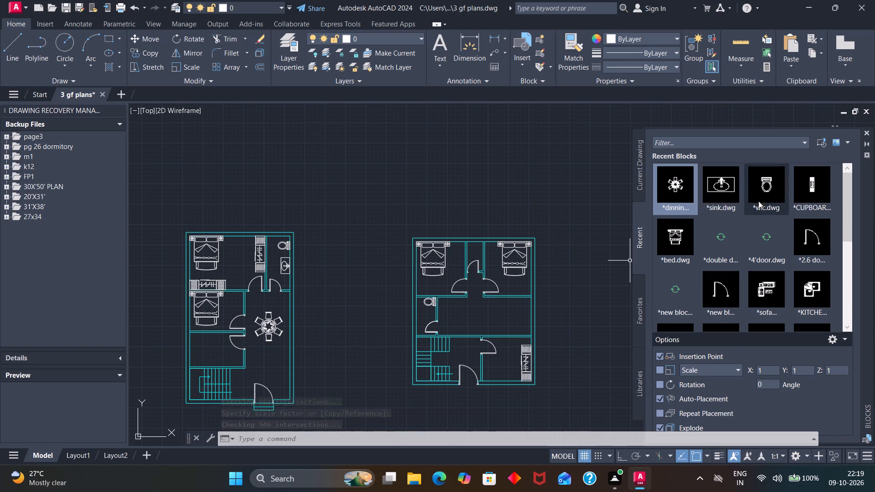
pyautogui.scroll(-1, 794, 217)
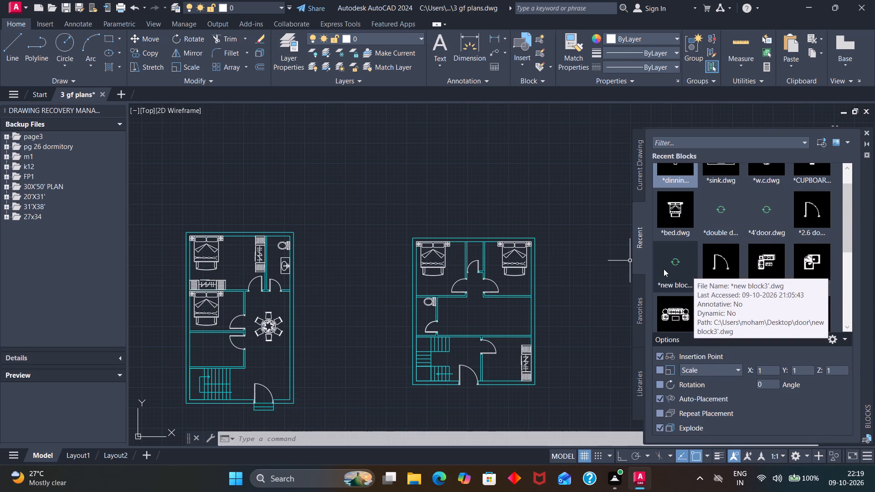
pyautogui.scroll(-1, 669, 274)
pyautogui.click(808, 239)
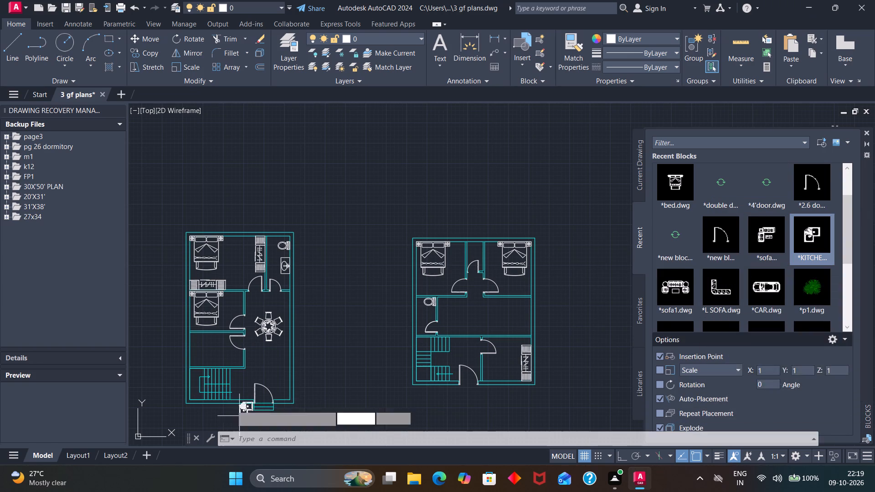
pyautogui.scroll(3, 193, 351)
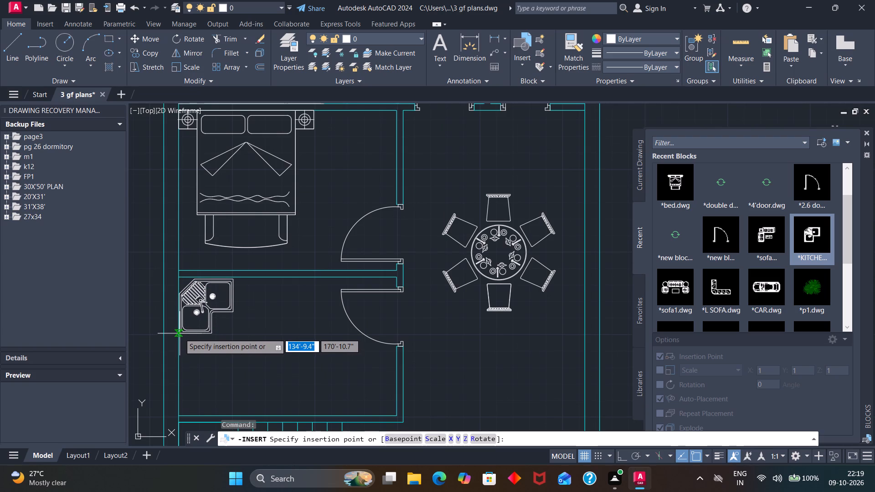
pyautogui.click(180, 333)
# Insert the sofa set block with side table and coffee table in the empty space between the left and middle plans.
pyautogui.scroll(-2, 242, 344)
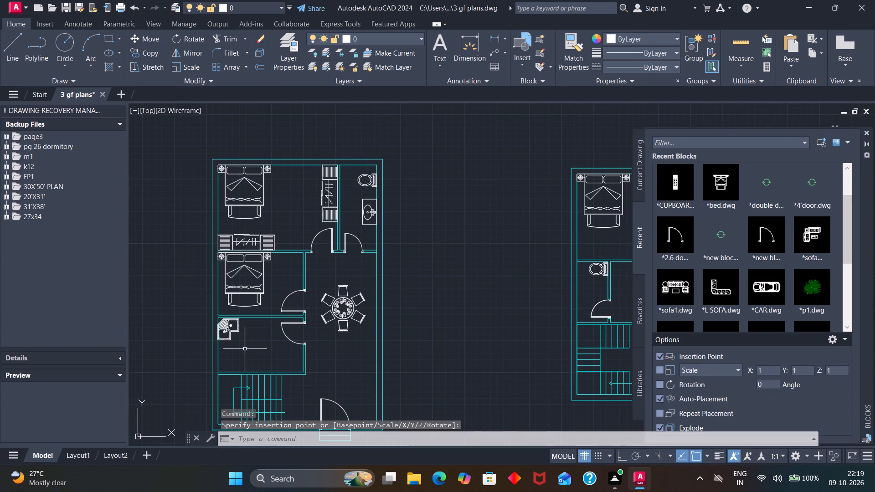
pyautogui.scroll(-1, 246, 350)
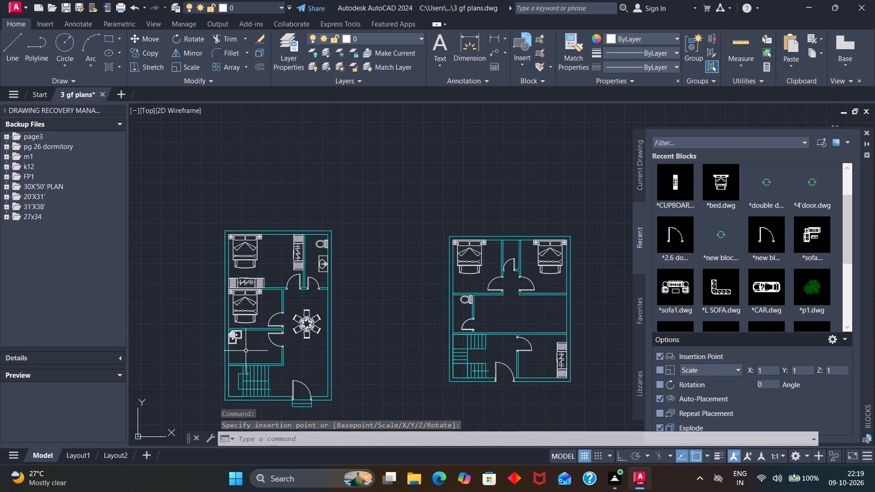
pyautogui.scroll(1, 290, 408)
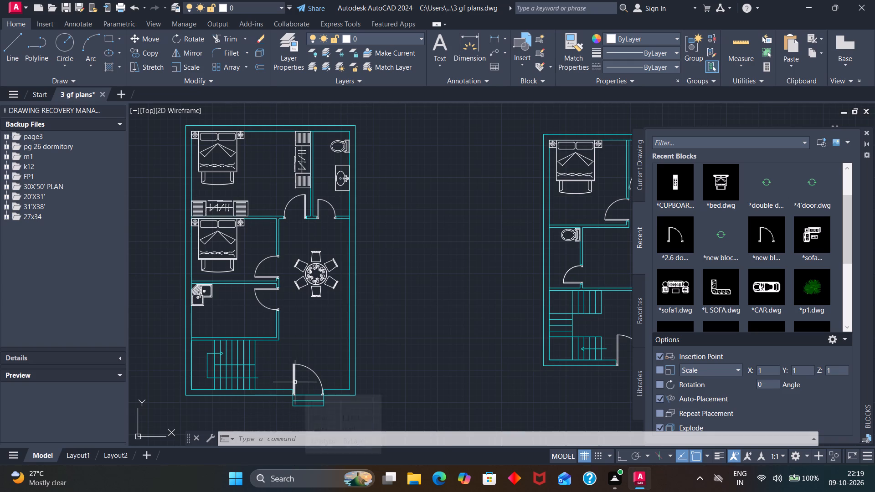
pyautogui.scroll(-1, 491, 303)
pyautogui.scroll(-2, 561, 280)
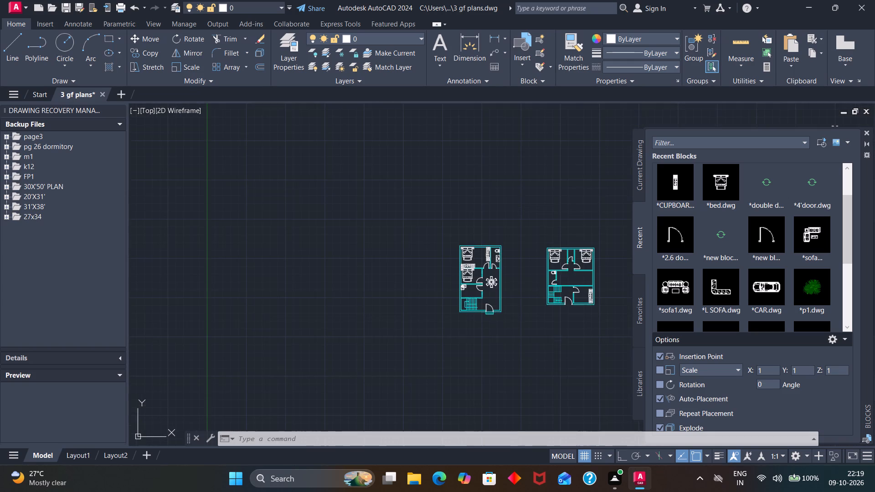
pyautogui.scroll(2, 577, 278)
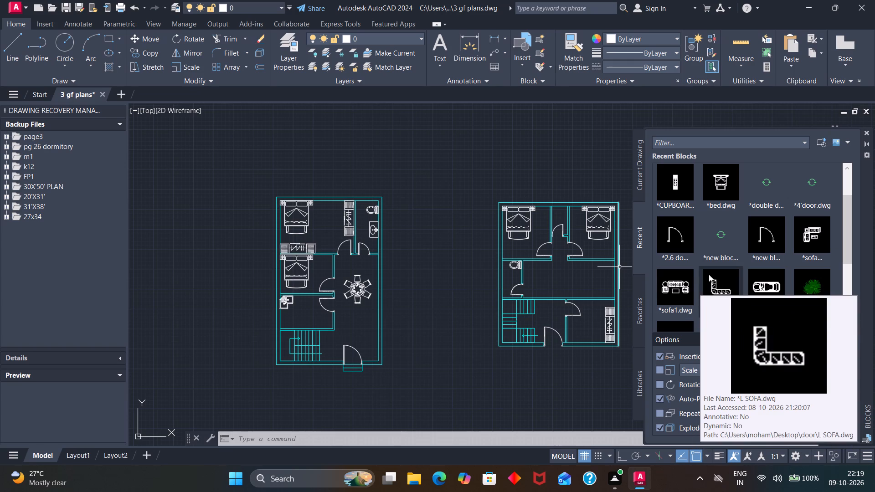
pyautogui.click(813, 190)
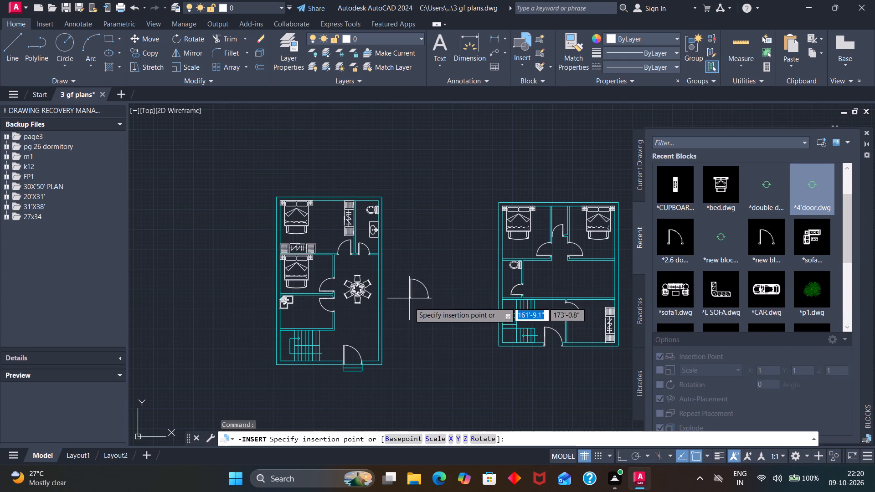
pyautogui.press('Escape')
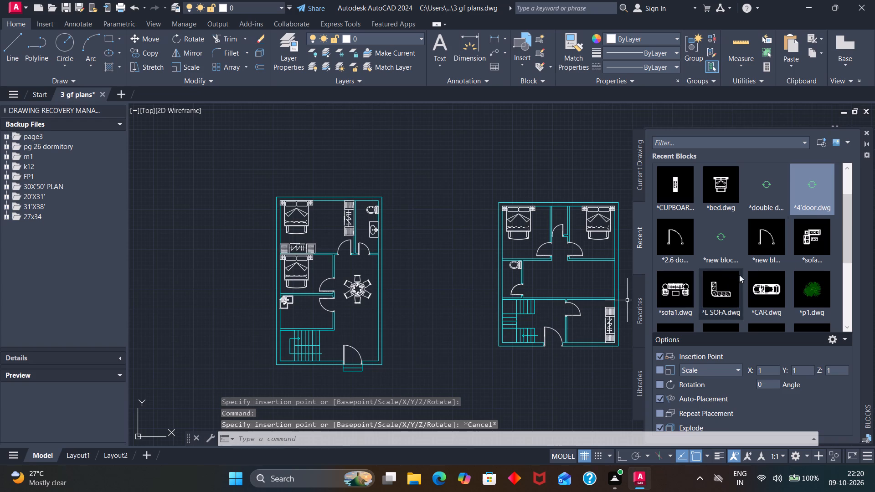
pyautogui.click(806, 239)
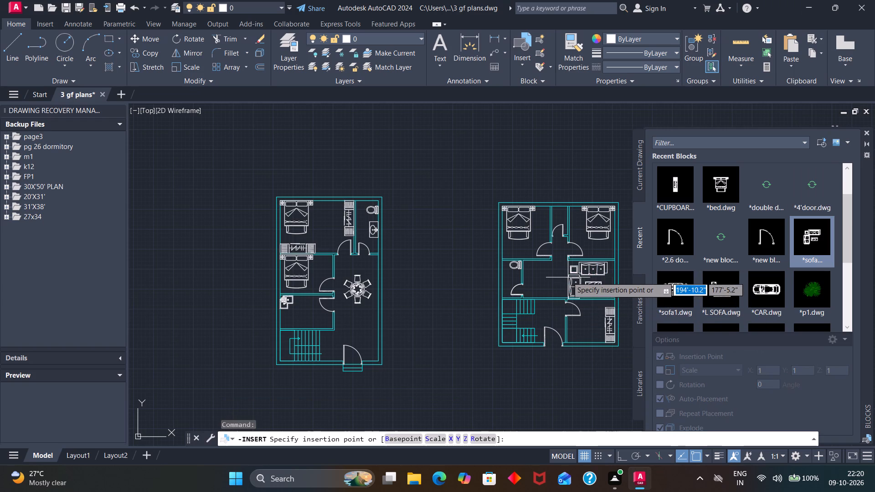
pyautogui.scroll(1, 575, 276)
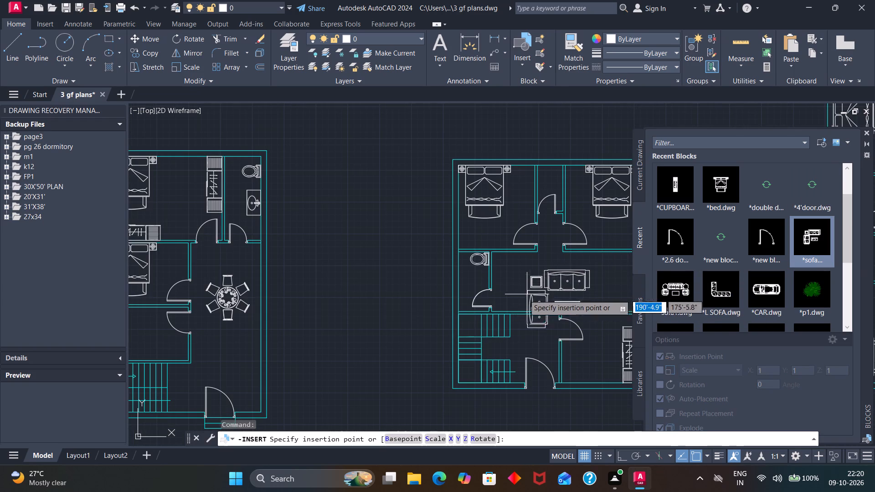
pyautogui.click(367, 299)
# Rotate the sofa set by 270° about the side table's upper-left corner so the three-seater stands on the right.
pyautogui.press('r')
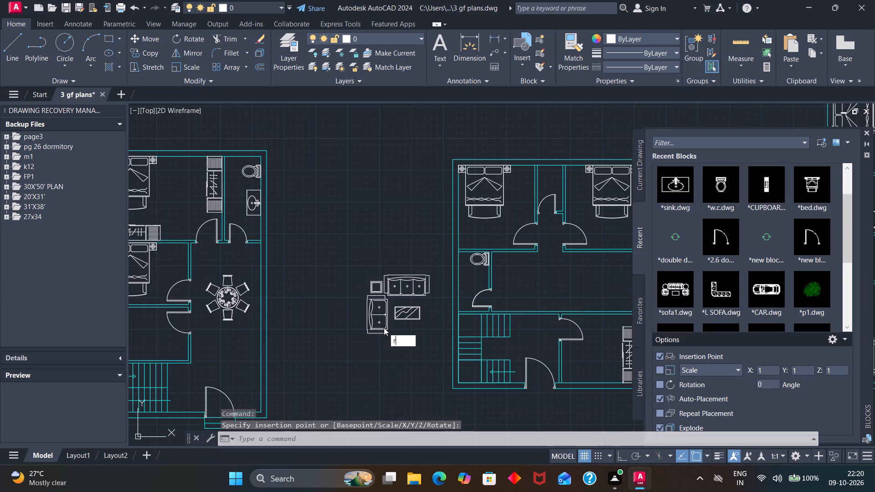
pyautogui.press('o')
pyautogui.press('Return')
pyautogui.click(367, 292)
pyautogui.click(374, 296)
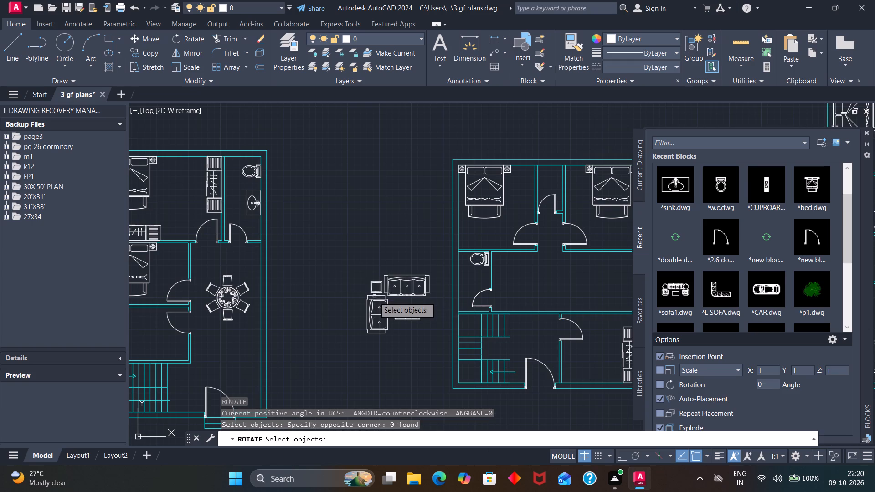
pyautogui.click(373, 306)
pyautogui.press('Return')
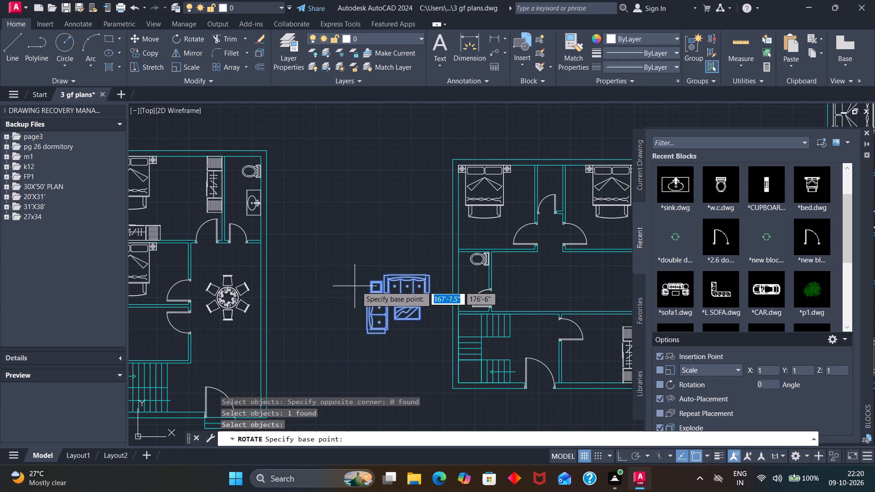
pyautogui.click(369, 284)
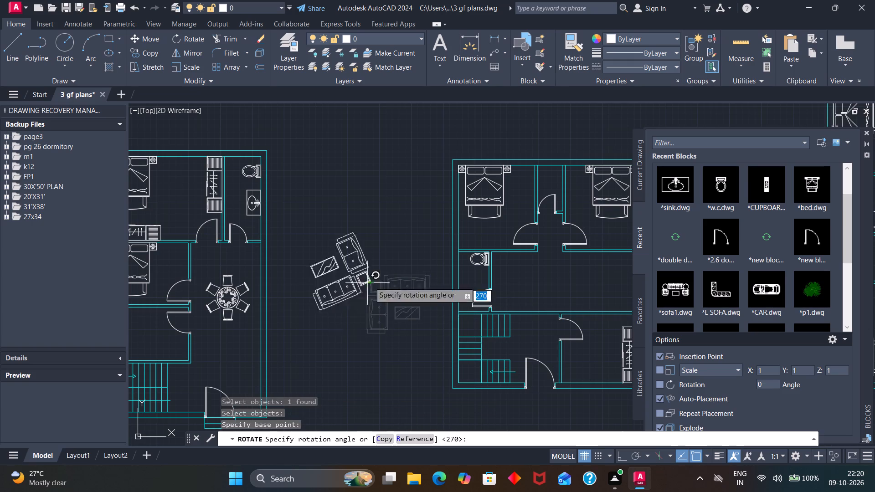
pyautogui.click(371, 303)
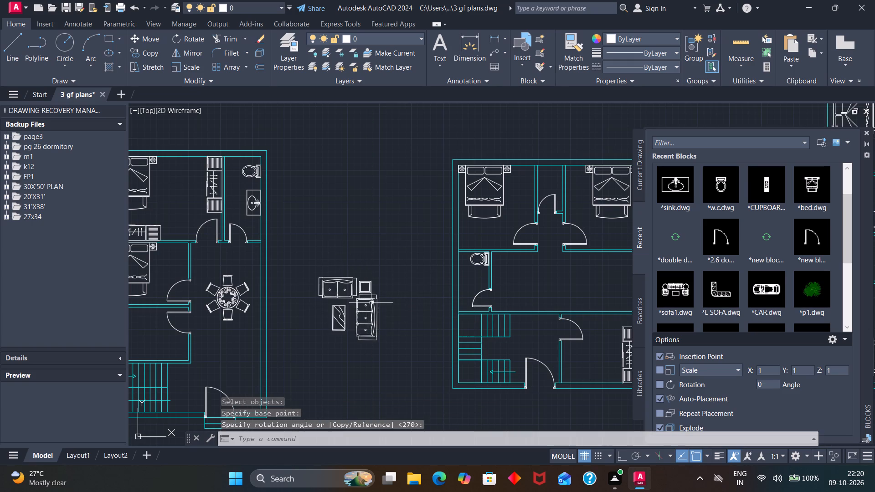
pyautogui.scroll(-1, 378, 304)
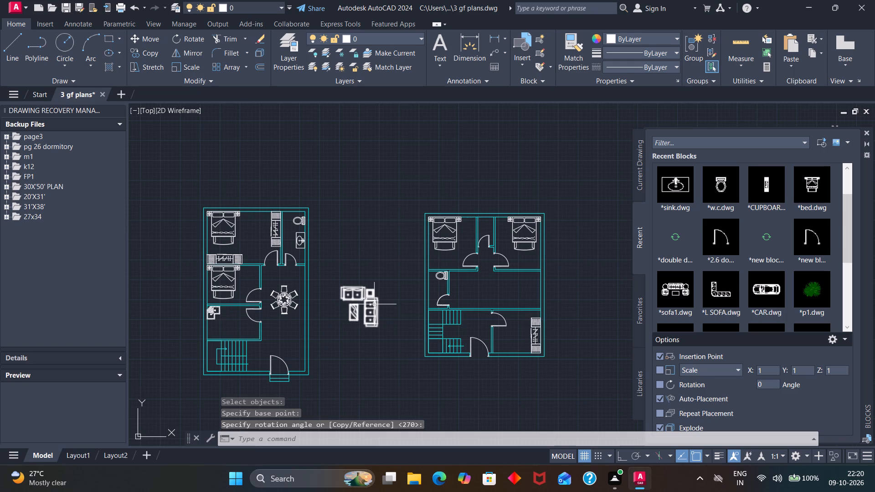
# Move the sofa set into the middle plan's central room, with the three-seater against the inner face of the right outer wall.
pyautogui.click(376, 304)
pyautogui.press('m')
pyautogui.press('Return')
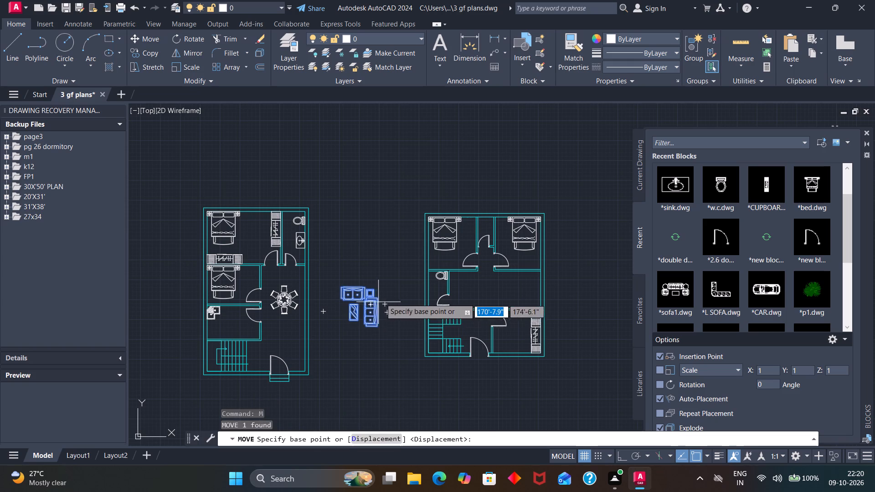
pyautogui.scroll(2, 382, 292)
pyautogui.click(364, 307)
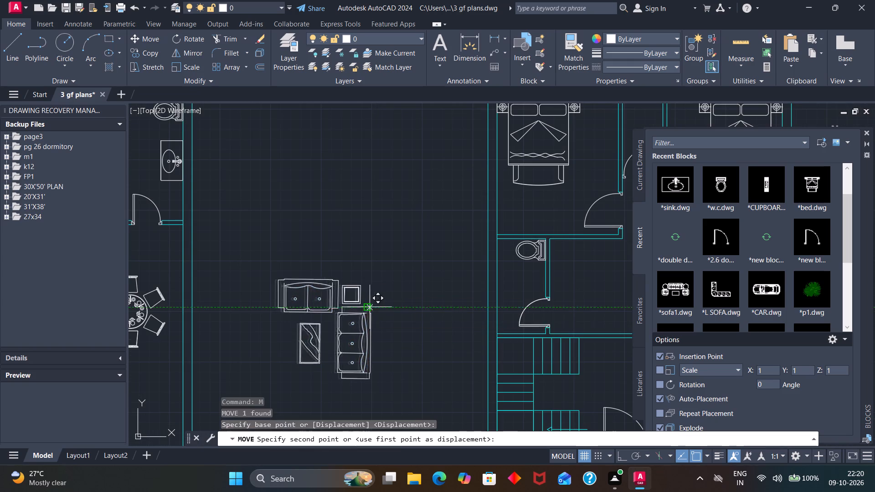
pyautogui.scroll(-3, 417, 302)
pyautogui.scroll(2, 557, 294)
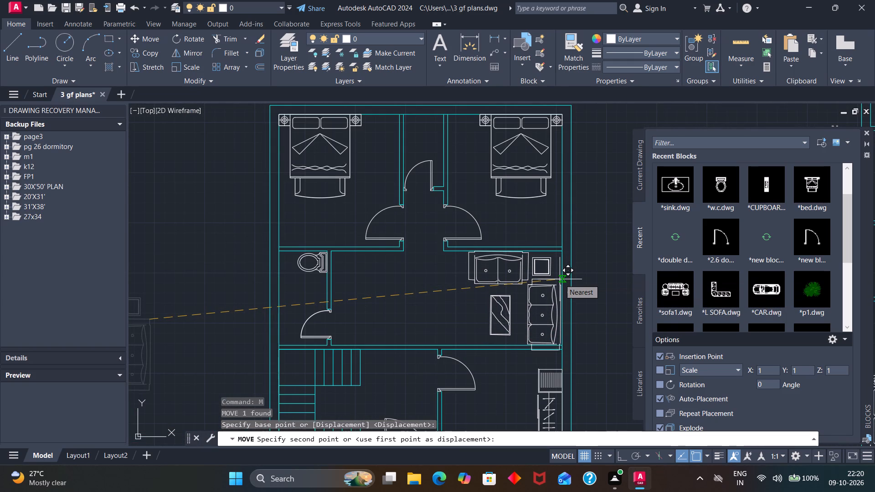
pyautogui.click(560, 279)
# Scale the middle plan's sofa set down by a factor of about 0.9 from the three-seater's lower-right corner.
pyautogui.click(551, 292)
pyautogui.click(557, 335)
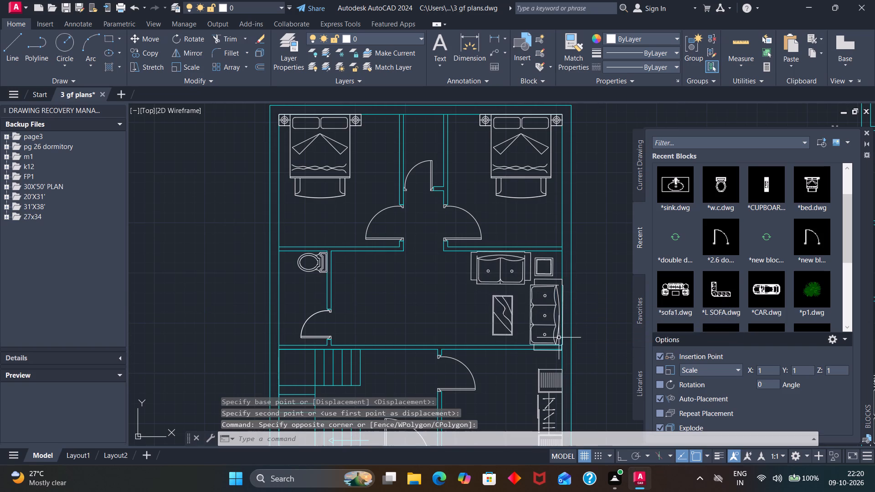
pyautogui.write('sc')
pyautogui.press('Return')
pyautogui.click(546, 343)
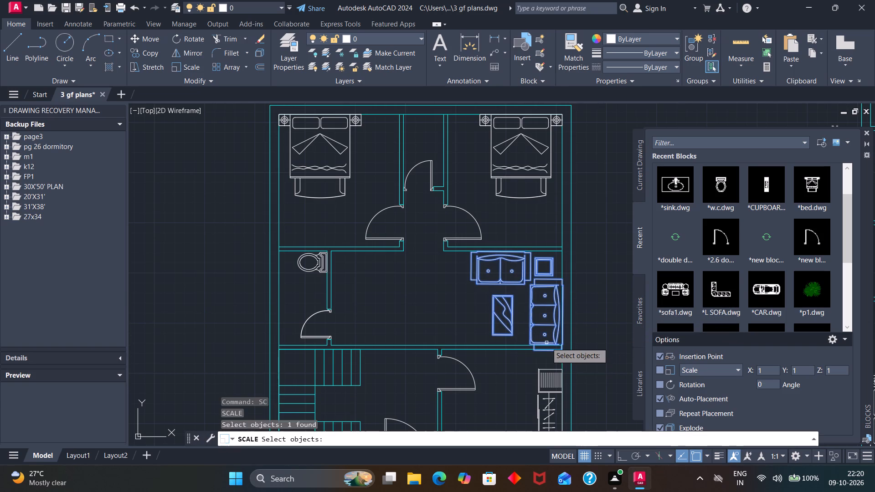
pyautogui.press('Return')
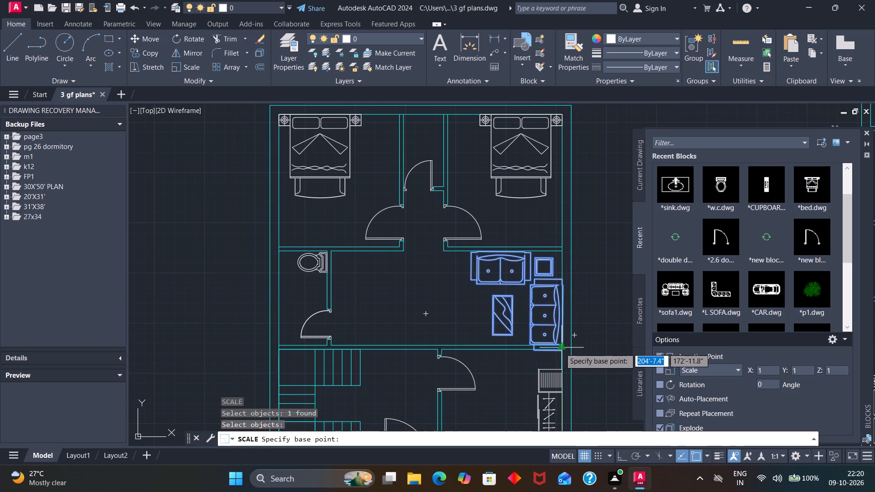
pyautogui.click(560, 349)
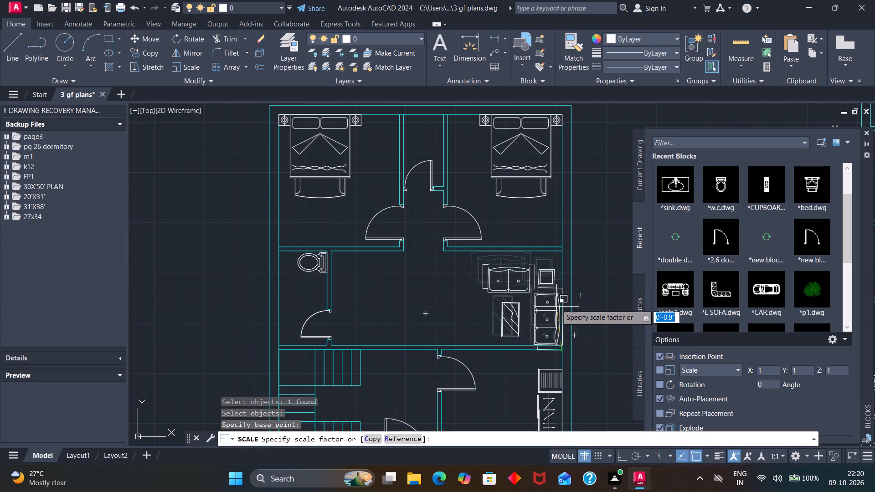
pyautogui.click(556, 304)
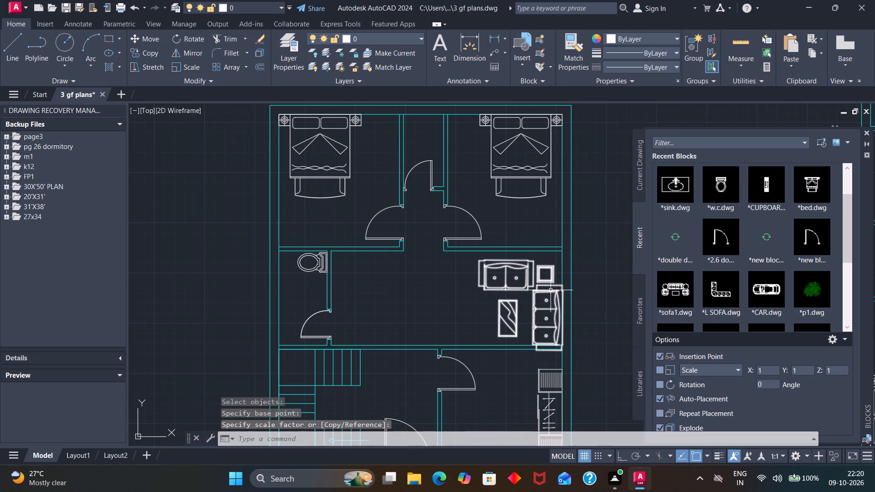
# Move the sofa set straight up along the right outer wall by about 7 inches, clear of the lower partition wall.
pyautogui.click(560, 289)
pyautogui.click(553, 315)
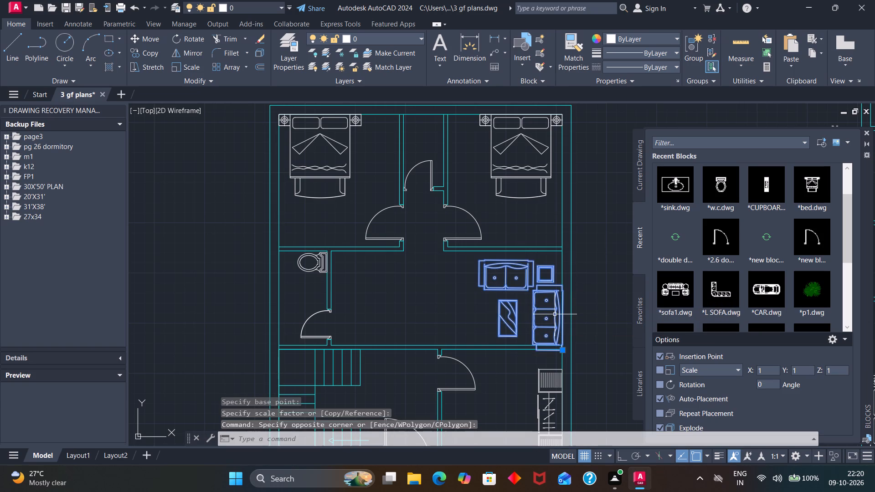
pyautogui.press('m')
pyautogui.press('Return')
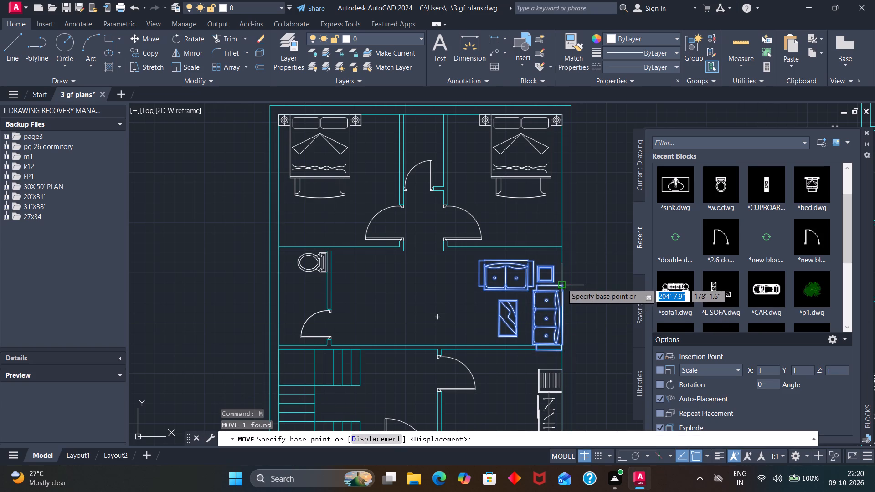
pyautogui.click(562, 284)
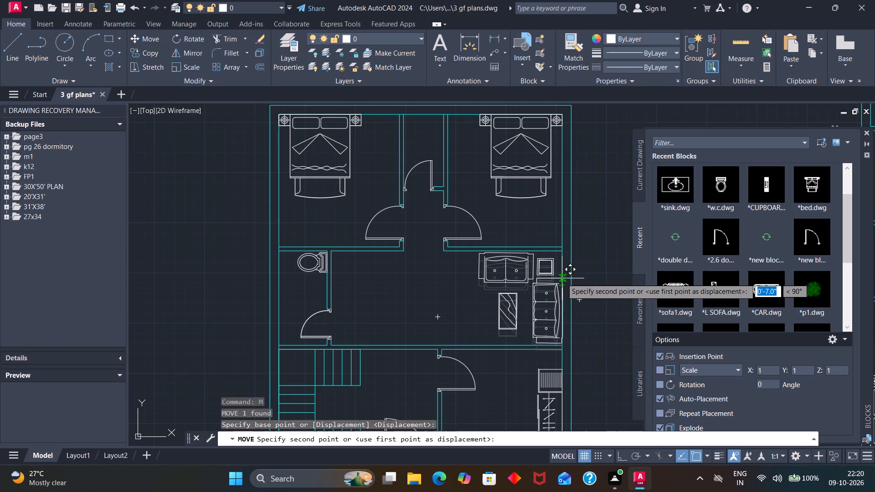
pyautogui.click(562, 278)
# Insert the six-chair dining table block in the middle plan's central room, between the toilet and the sofa set.
pyautogui.scroll(-1, 564, 307)
pyautogui.scroll(1, 564, 313)
pyautogui.scroll(-2, 564, 313)
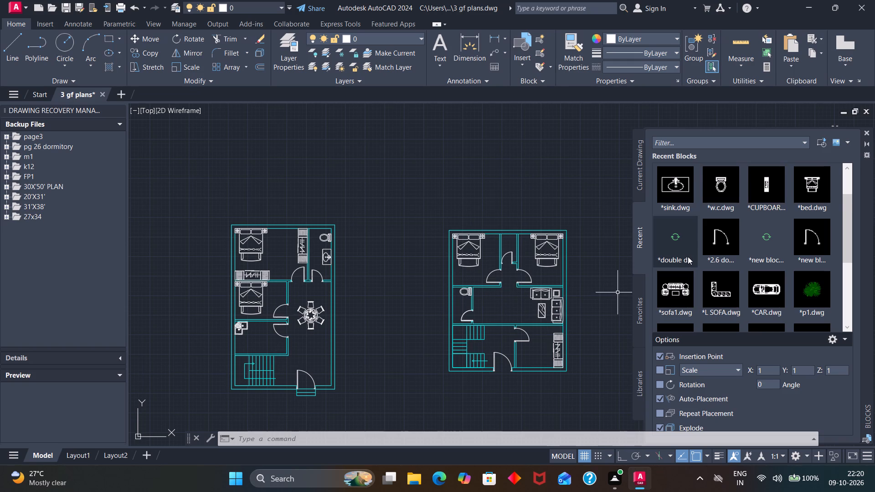
pyautogui.scroll(-1, 689, 256)
pyautogui.scroll(2, 750, 216)
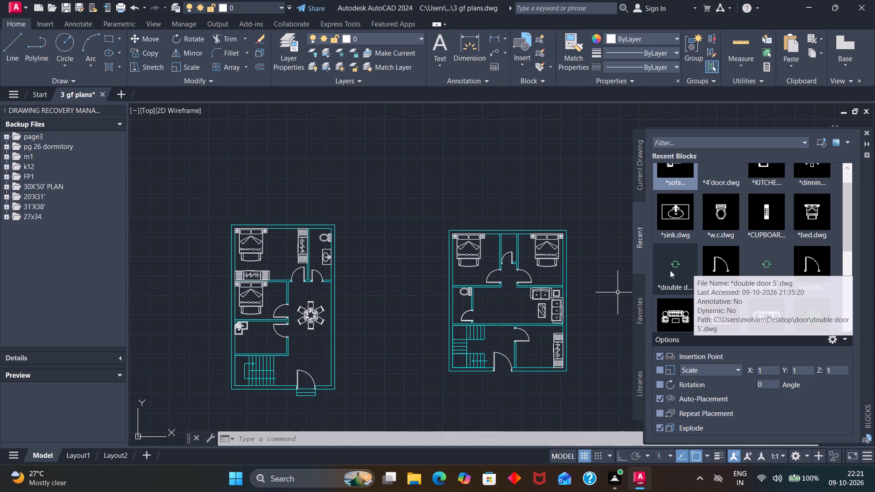
pyautogui.scroll(2, 695, 196)
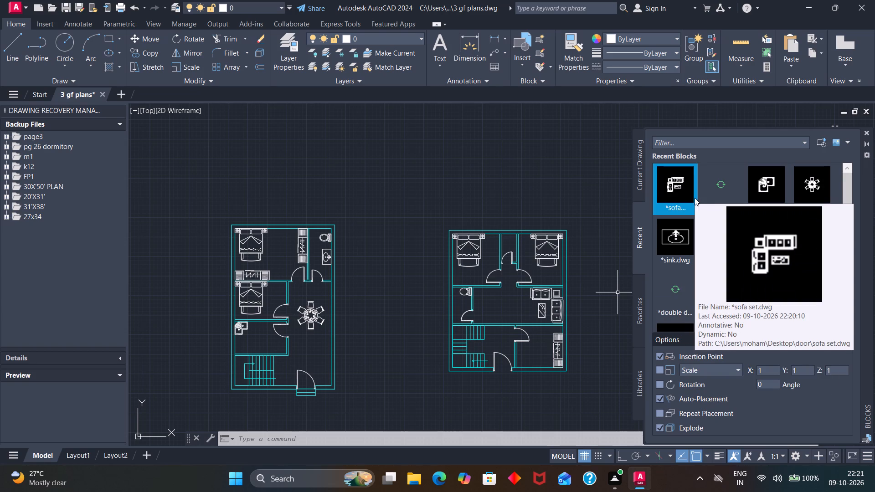
pyautogui.click(816, 184)
pyautogui.scroll(2, 501, 308)
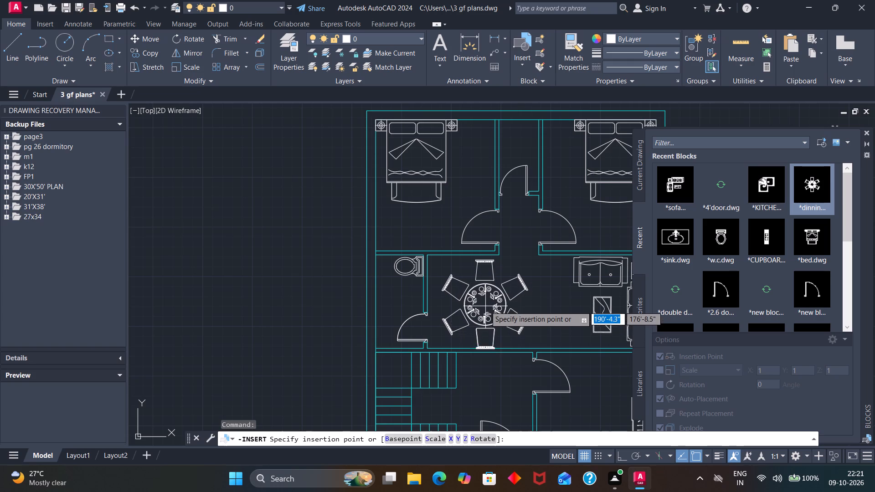
pyautogui.click(485, 306)
# Scale the new dining set down to about three-quarters size from the lower chair's bottom-right corner.
pyautogui.click(487, 307)
pyautogui.click(489, 318)
pyautogui.click(491, 327)
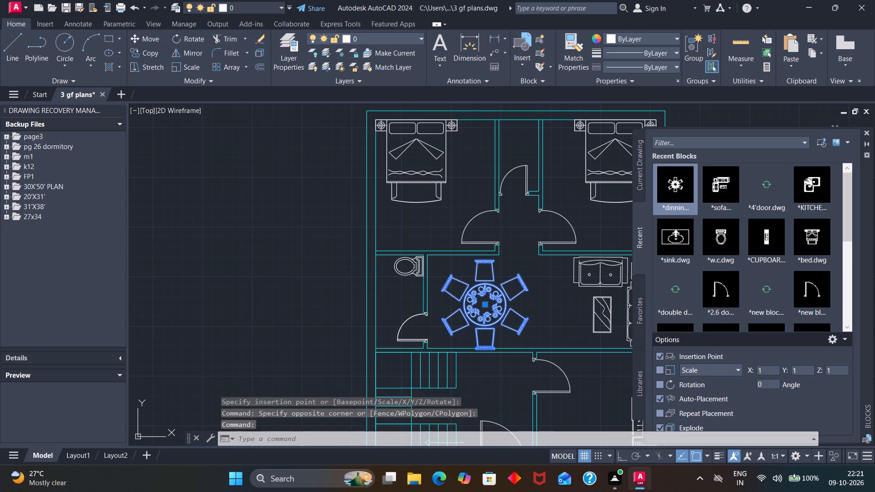
pyautogui.press('s')
pyautogui.press('c')
pyautogui.press('Return')
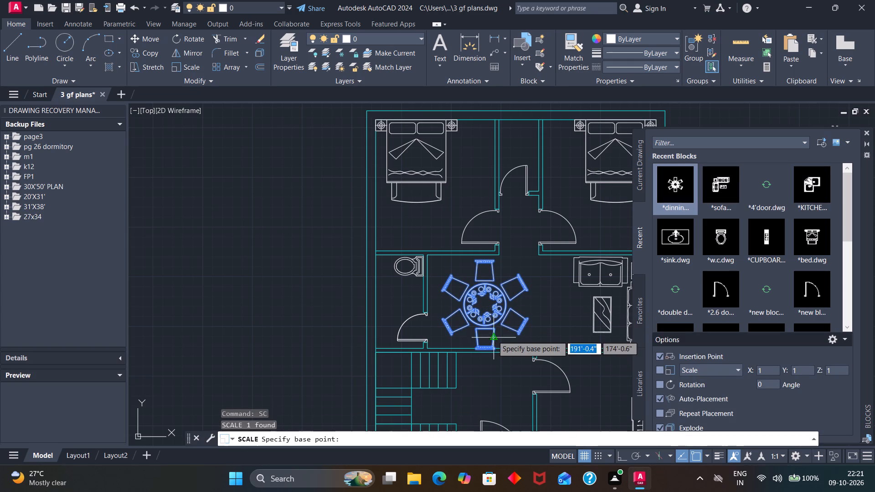
pyautogui.click(495, 348)
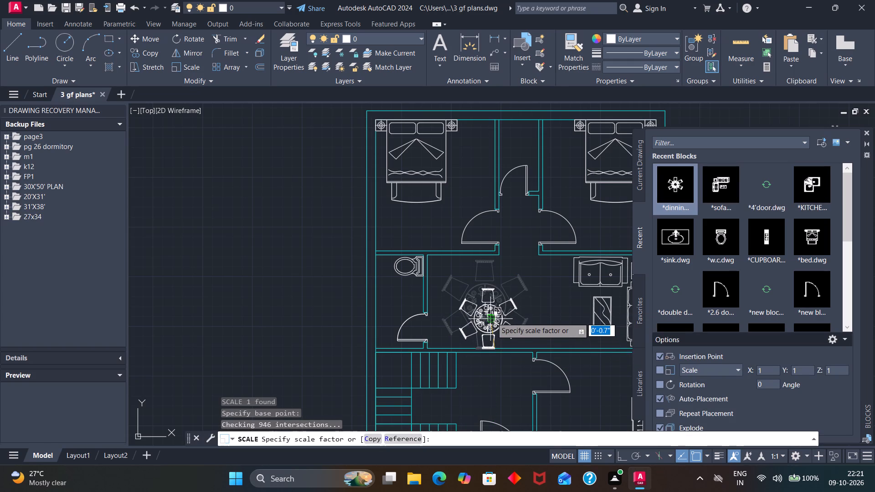
pyautogui.click(491, 315)
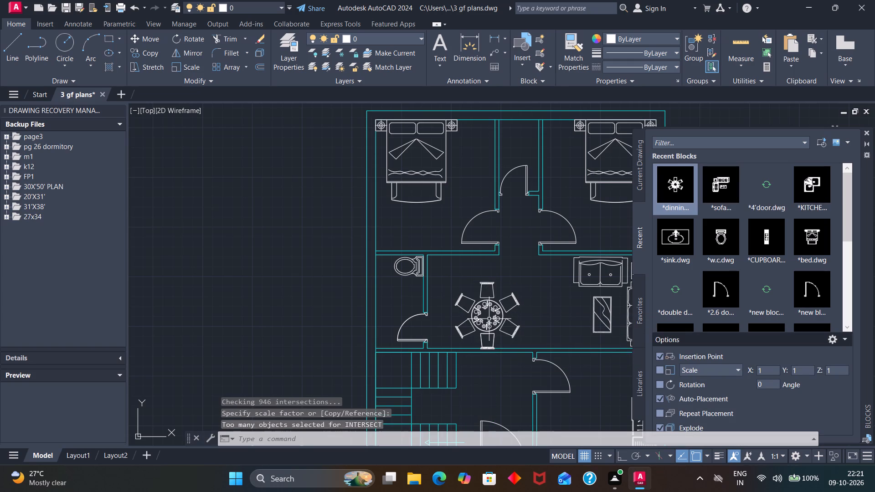
# Move the middle plan's dining set slightly up and left, away from the room's lower wall.
pyautogui.press('m')
pyautogui.press('Return')
pyautogui.click(487, 320)
pyautogui.click(487, 328)
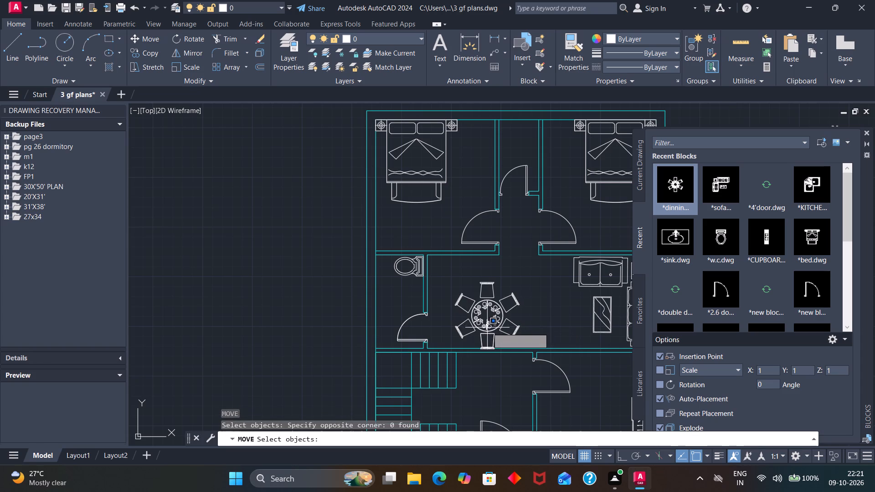
pyautogui.press("'")
pyautogui.click(488, 328)
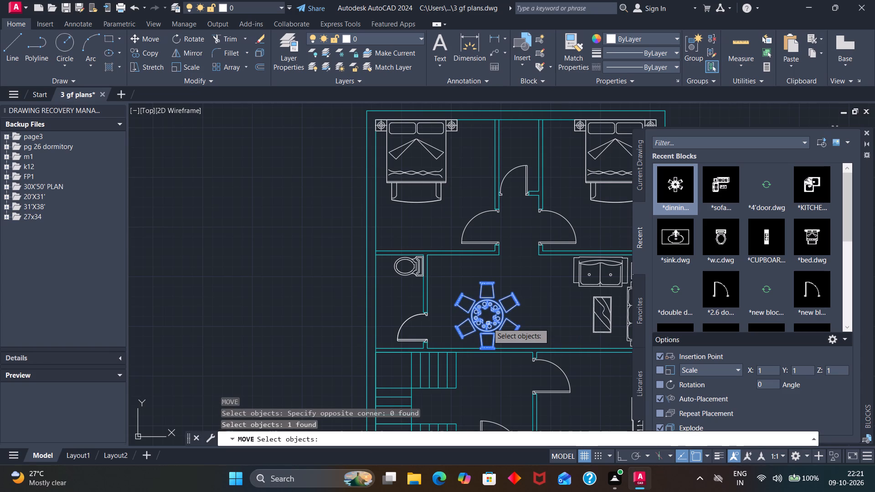
pyautogui.press('Return')
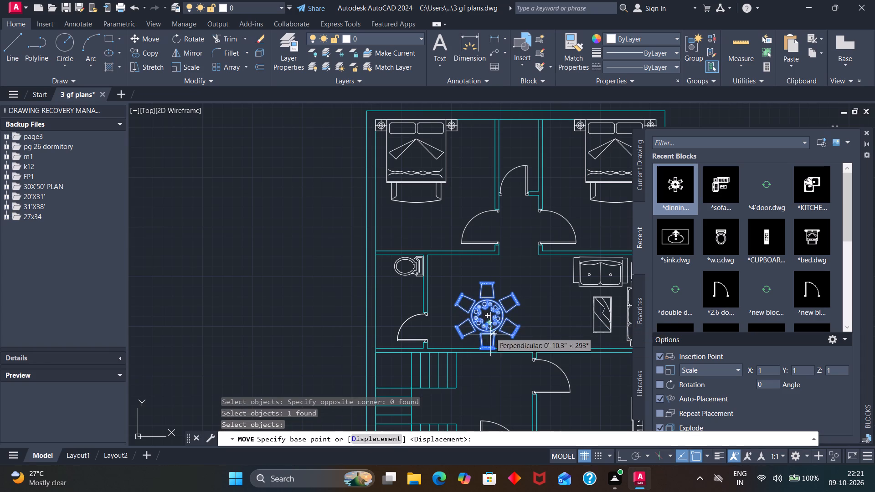
pyautogui.click(490, 332)
pyautogui.click(479, 317)
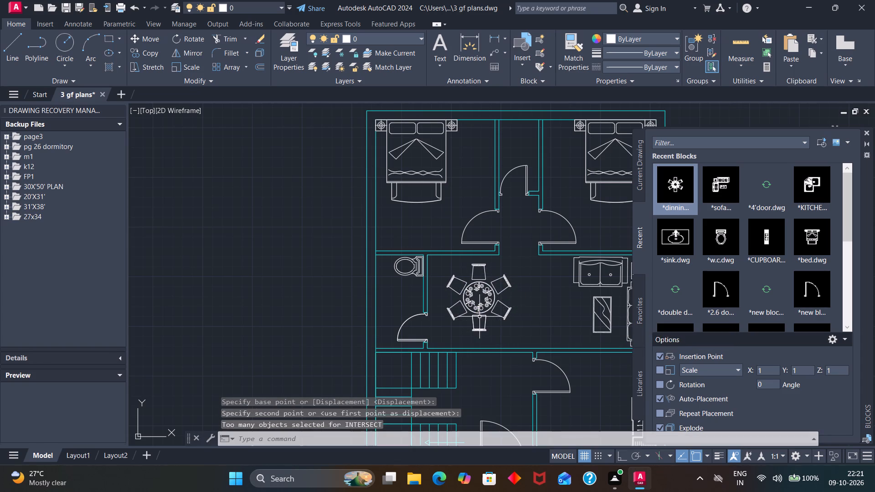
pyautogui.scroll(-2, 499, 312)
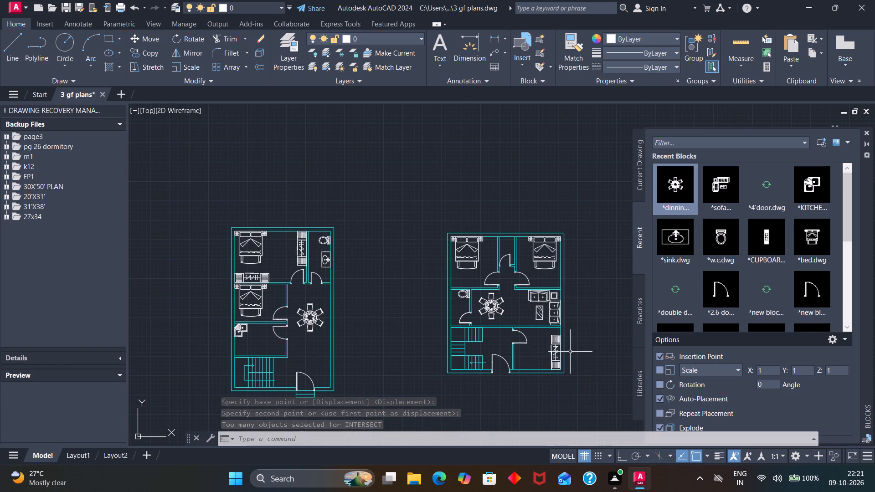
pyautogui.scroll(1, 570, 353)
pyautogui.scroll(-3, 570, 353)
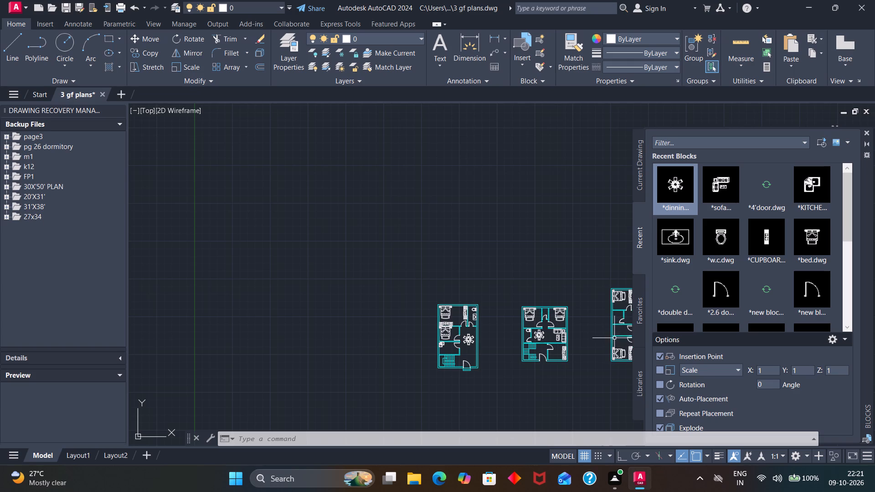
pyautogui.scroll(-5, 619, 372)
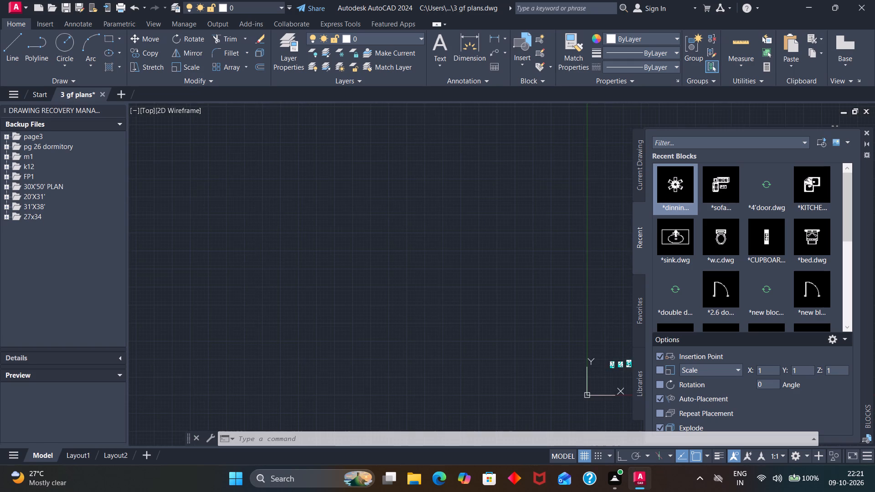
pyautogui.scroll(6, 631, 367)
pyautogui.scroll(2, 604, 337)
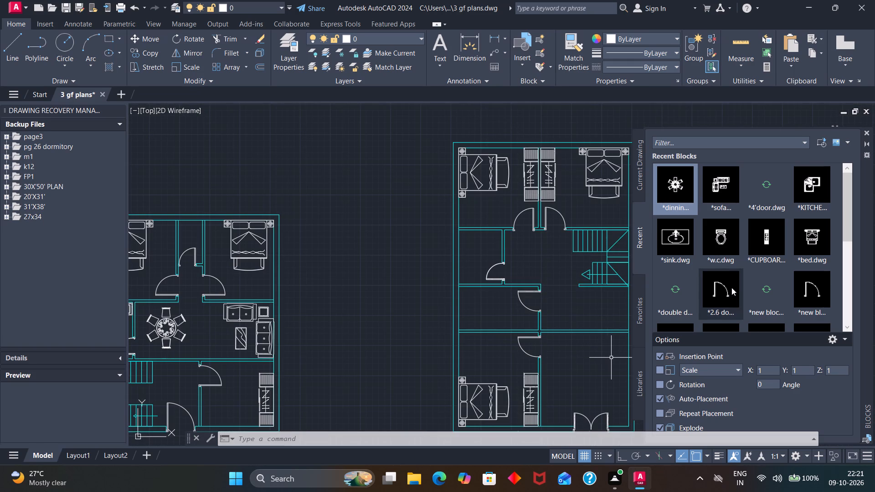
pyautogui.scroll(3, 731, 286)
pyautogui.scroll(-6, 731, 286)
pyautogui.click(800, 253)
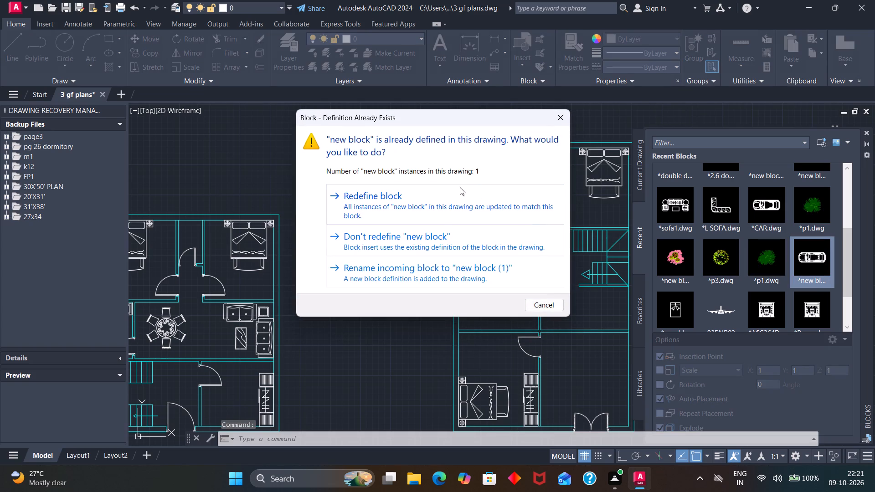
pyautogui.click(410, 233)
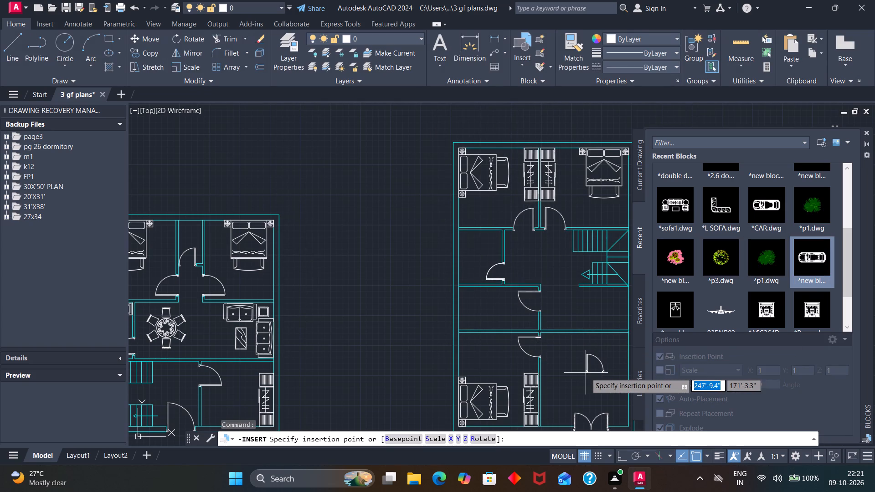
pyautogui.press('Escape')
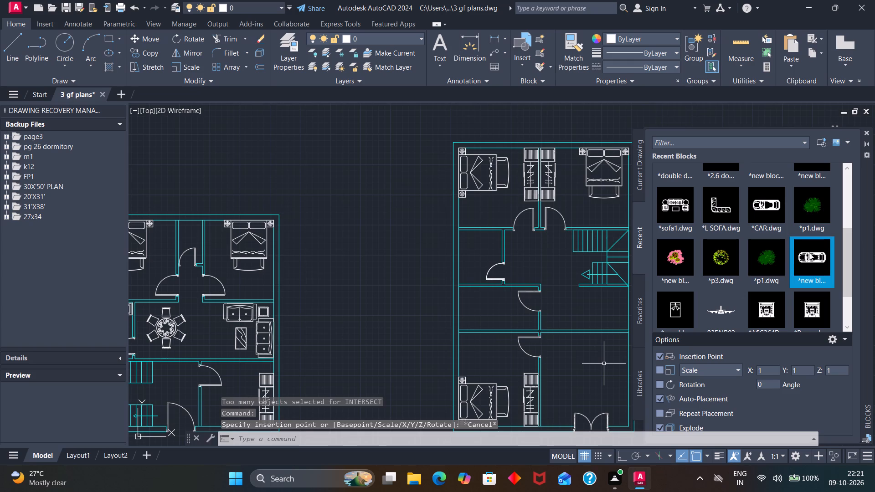
# Start inserting the "new block" car file again, redefining the drawing's existing "new block" definition.
pyautogui.click(809, 254)
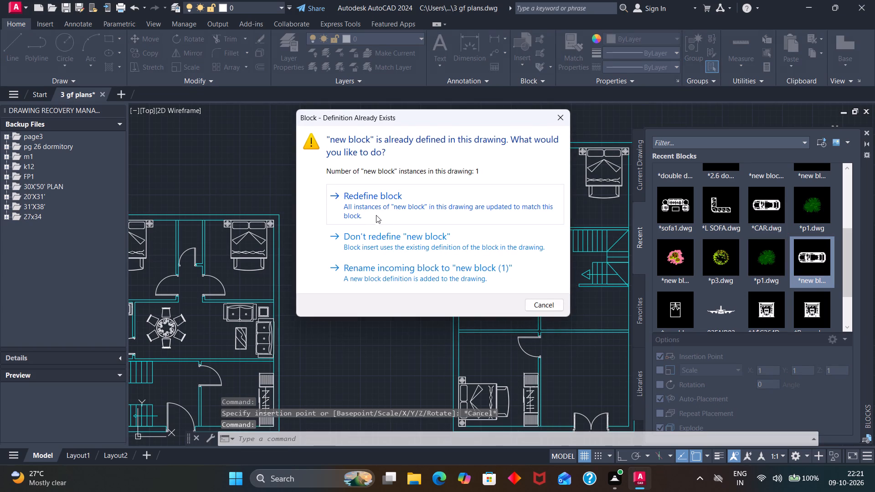
pyautogui.click(376, 211)
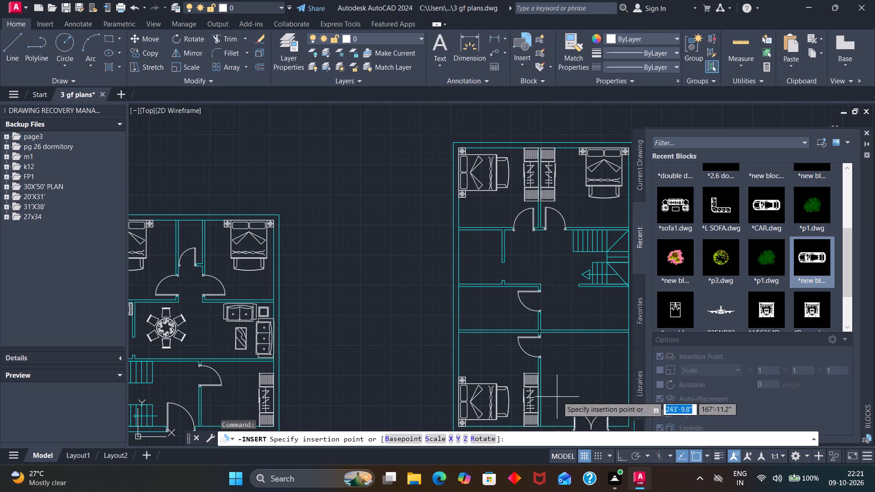
# Insert the CAR block in the empty space between the middle and right plans, redefining its existing definition.
pyautogui.click(772, 215)
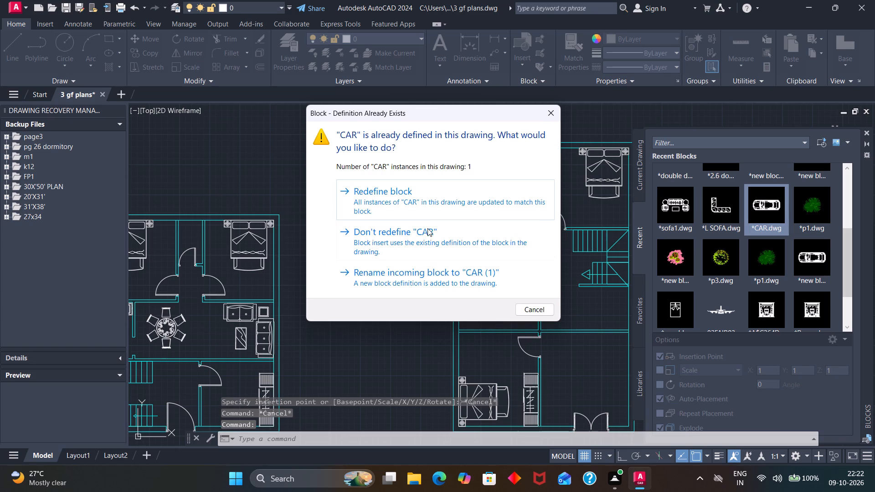
pyautogui.click(412, 204)
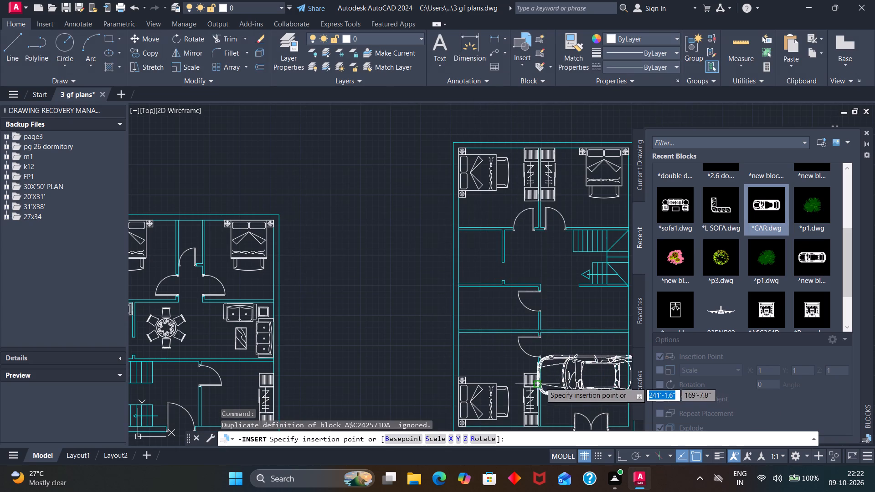
pyautogui.click(312, 301)
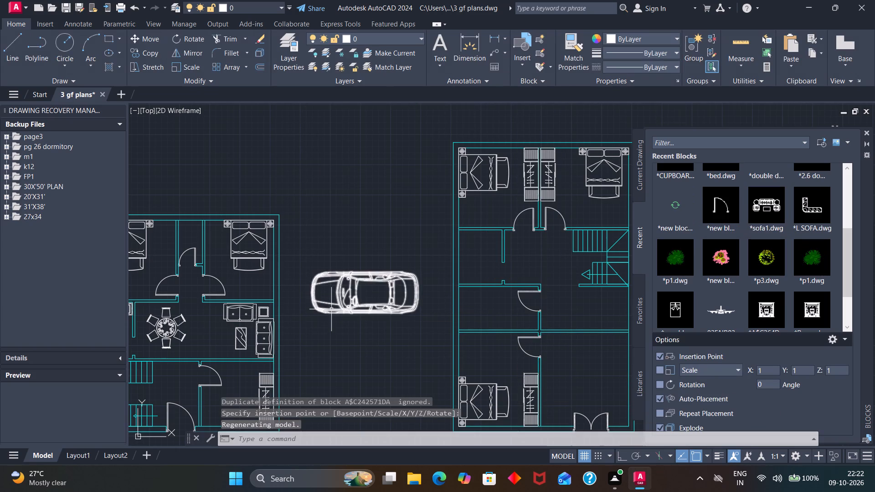
# Rotate the inserted car 270° so it stands vertically with its front facing up.
pyautogui.click(331, 306)
pyautogui.press('r')
pyautogui.press('o')
pyautogui.press('Return')
pyautogui.click(345, 302)
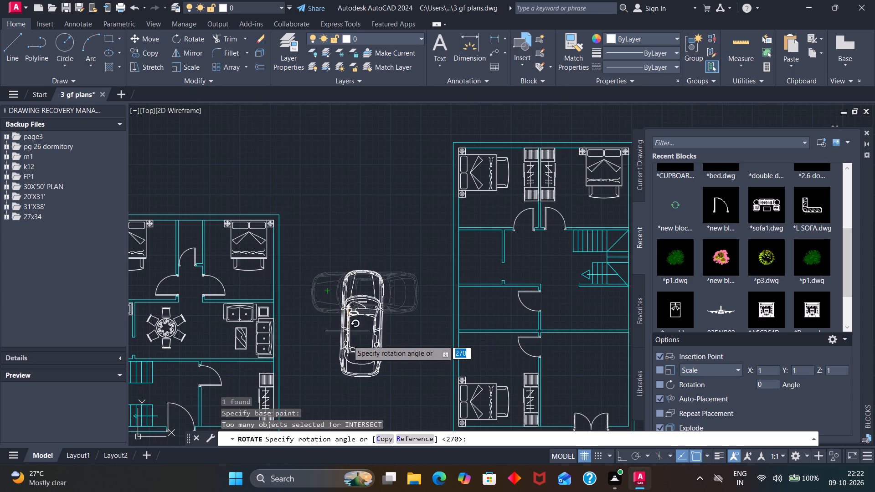
pyautogui.click(350, 394)
# Scale the car down to about 0.8 from its bottom-left corner.
pyautogui.click(363, 368)
pyautogui.click(355, 380)
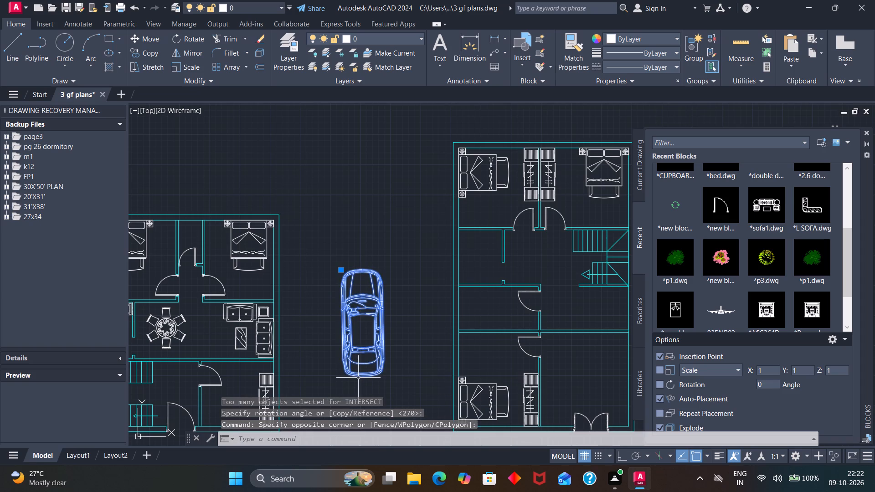
pyautogui.write('sc')
pyautogui.press('Return')
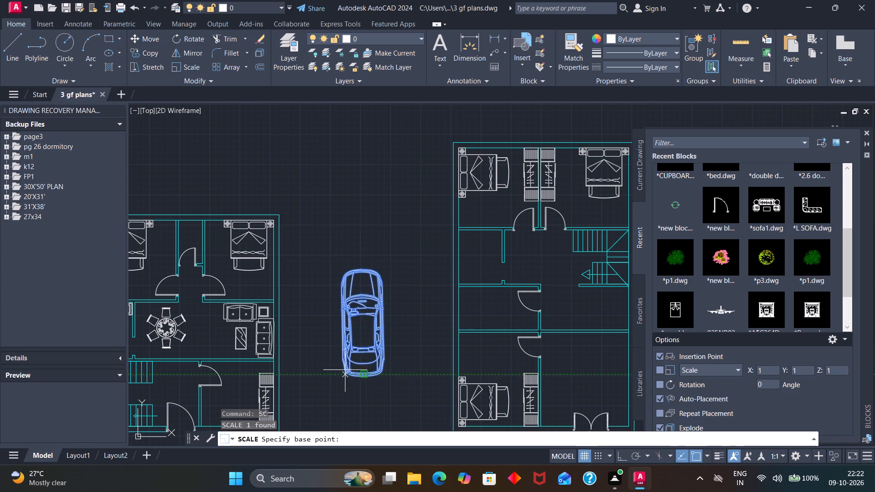
pyautogui.click(345, 374)
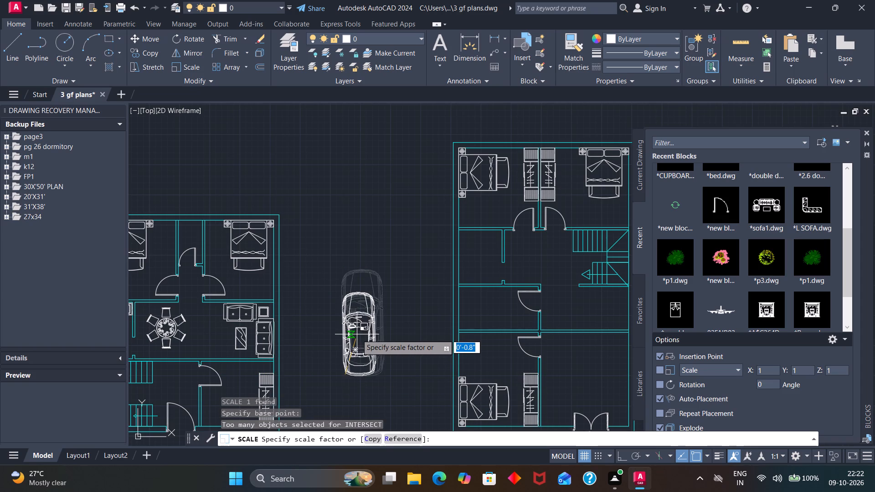
pyautogui.click(357, 334)
# Move the car about 33 feet into the right plan's lower-right room, just above the double door.
pyautogui.click(360, 353)
pyautogui.press('m')
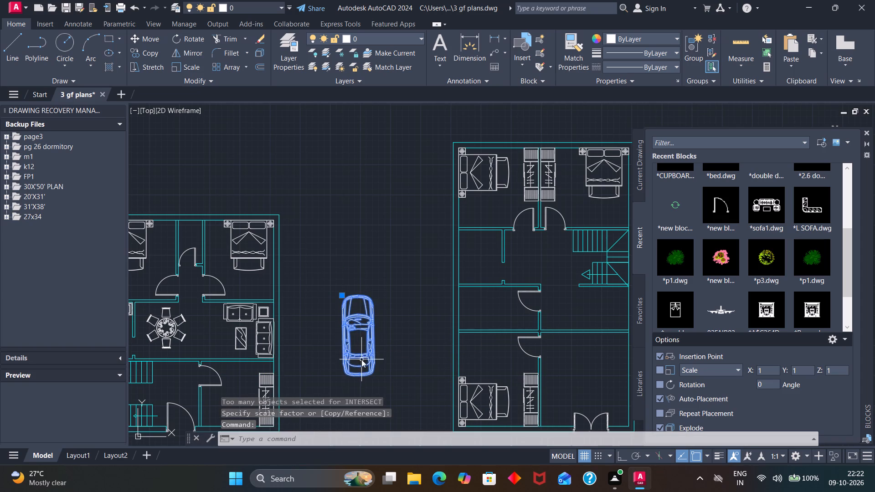
pyautogui.press('Return')
pyautogui.click(360, 353)
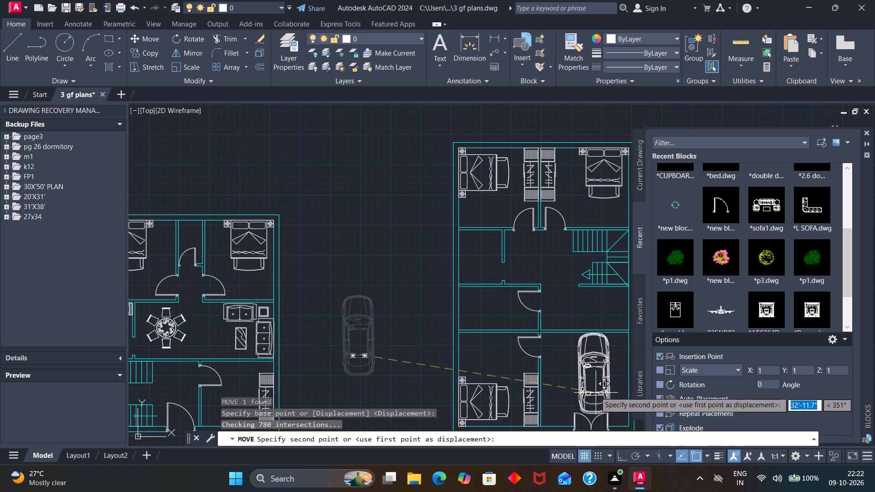
pyautogui.click(595, 394)
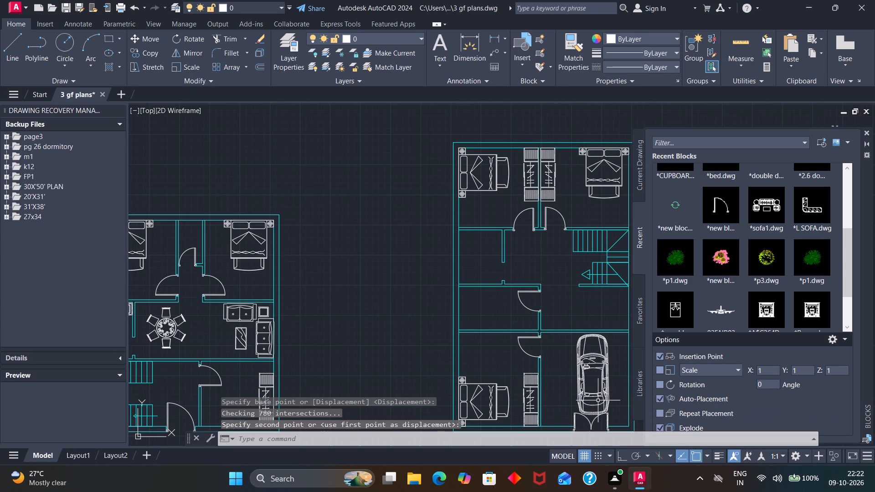
# Scale the car down slightly more from the middle of its lower end so it fits the parking room.
pyautogui.click(598, 400)
pyautogui.click(598, 405)
pyautogui.click(596, 415)
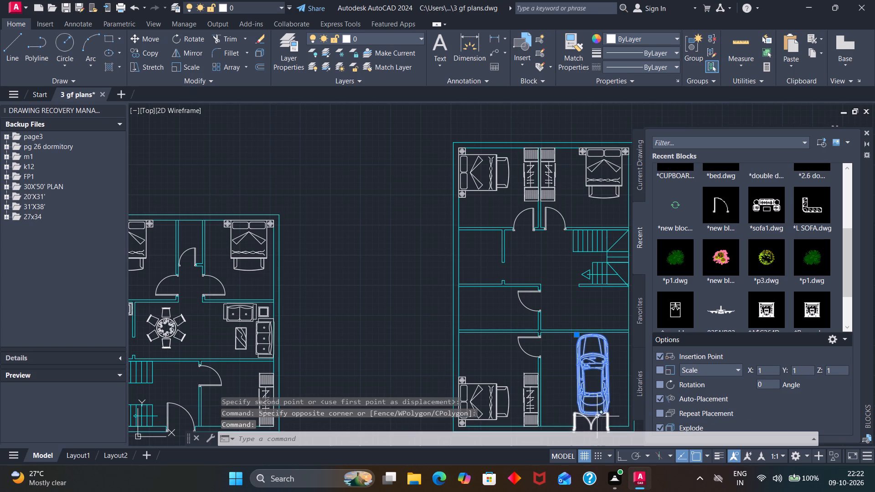
pyautogui.write('sc')
pyautogui.press('Return')
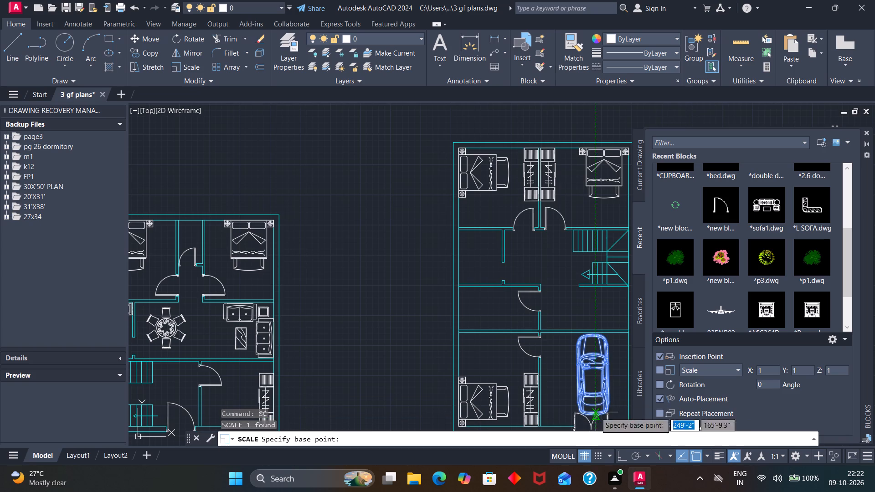
pyautogui.click(596, 412)
pyautogui.click(597, 378)
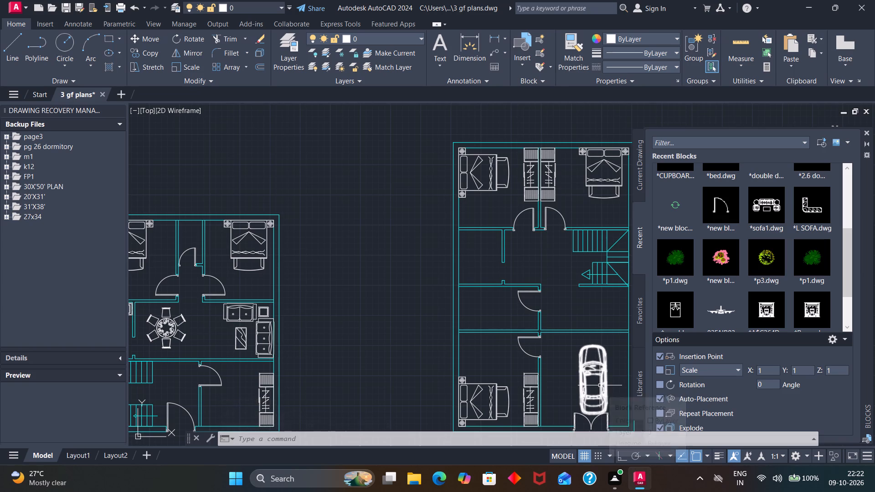
# Insert the corner kitchen sink block in the upper-left corner of the right plan's kitchen, below the toilet room.
pyautogui.scroll(-1, 736, 231)
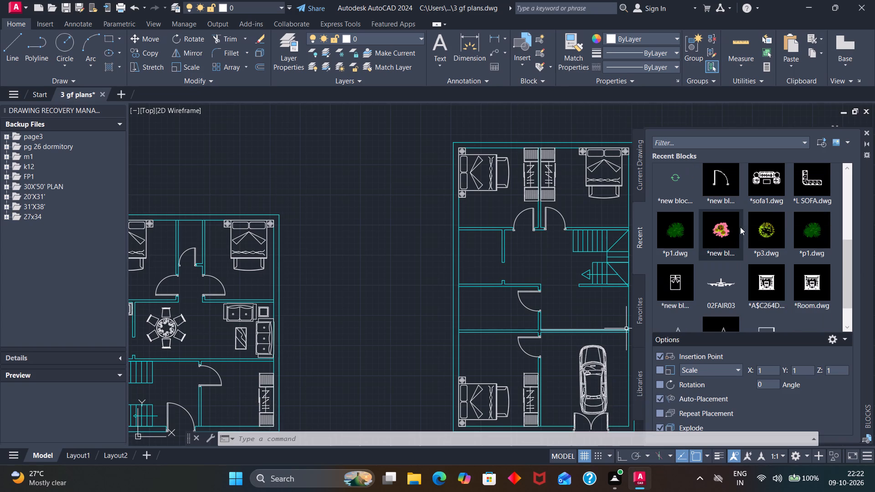
pyautogui.scroll(-1, 707, 294)
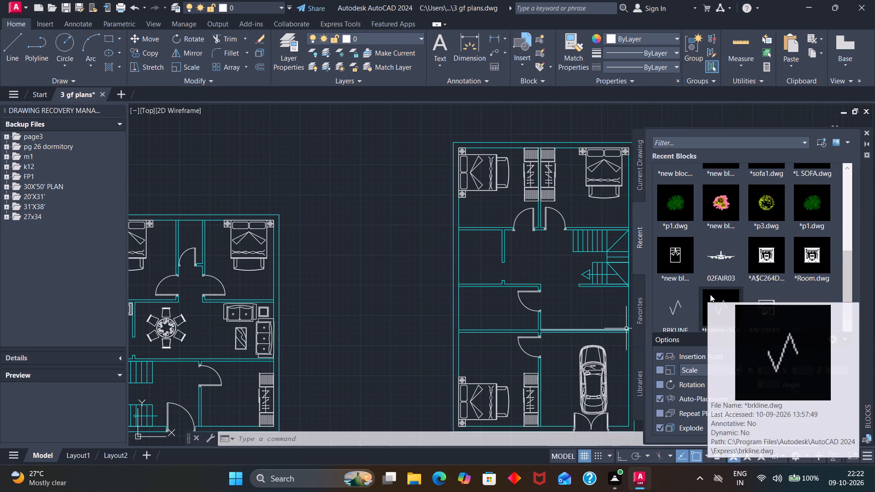
pyautogui.scroll(4, 789, 259)
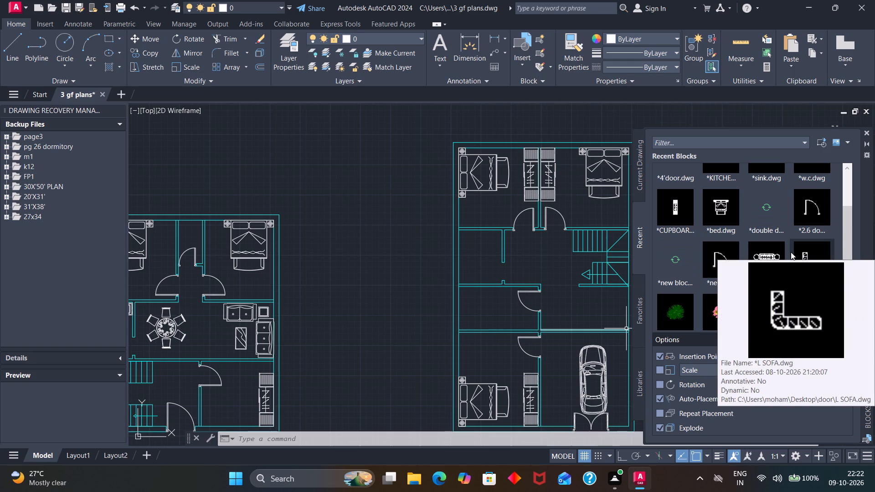
pyautogui.scroll(4, 767, 231)
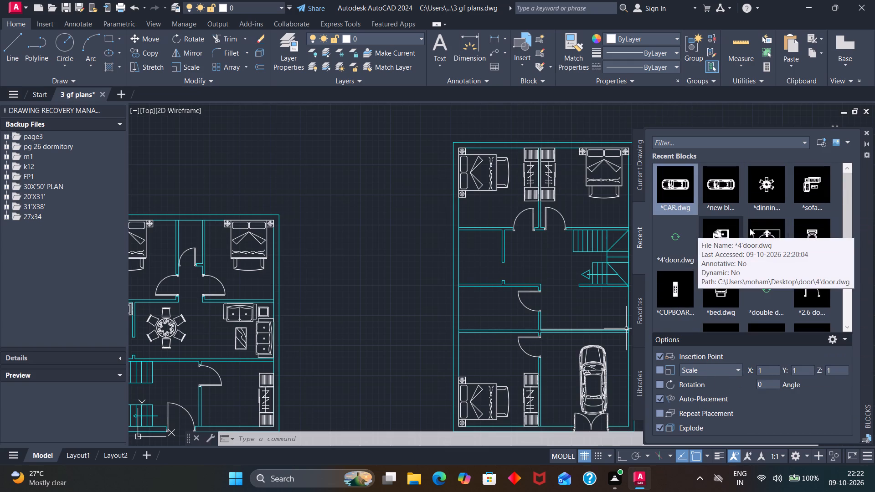
pyautogui.click(720, 234)
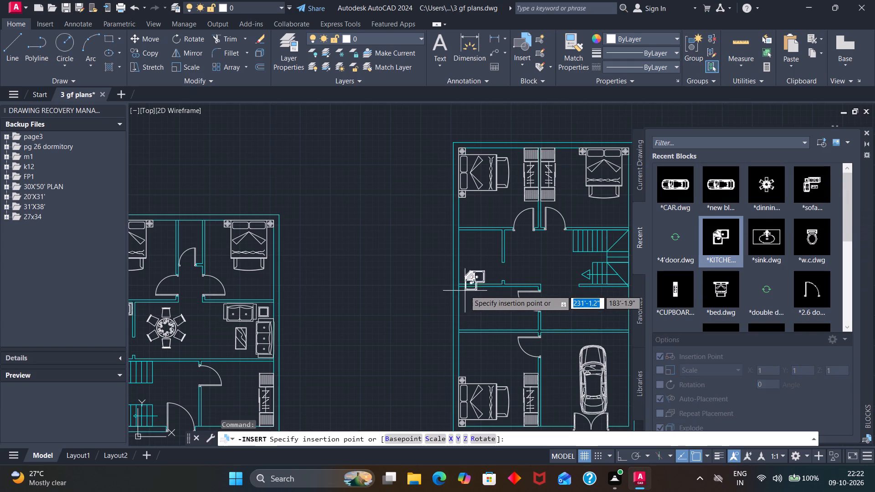
pyautogui.scroll(2, 469, 303)
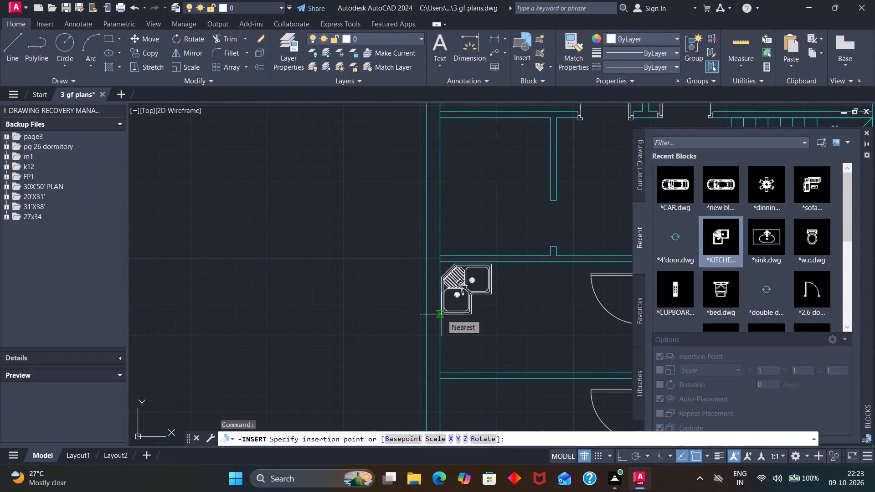
pyautogui.click(442, 314)
# Insert the sink block against the lower wall of the right plan's kitchen.
pyautogui.scroll(-2, 532, 302)
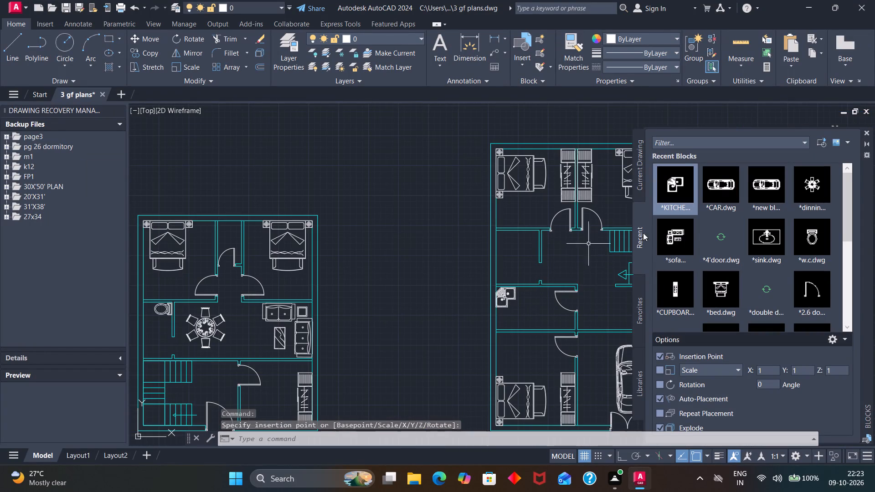
pyautogui.click(759, 236)
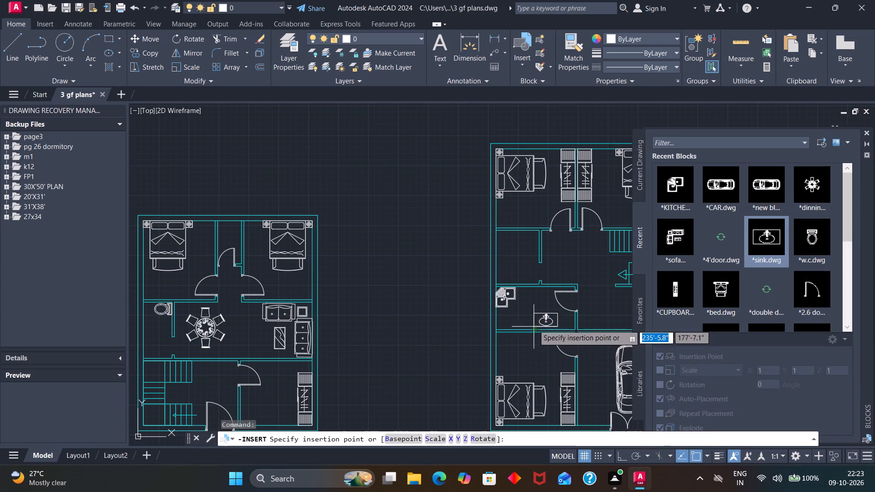
pyautogui.scroll(2, 534, 321)
pyautogui.click(536, 344)
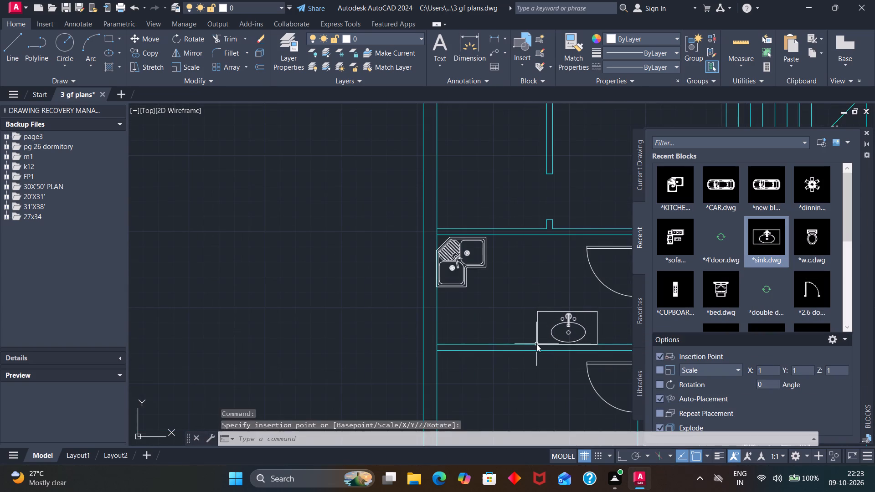
# Insert the w.c block in the upper-left corner of the right plan's toilet room.
pyautogui.scroll(-2, 624, 295)
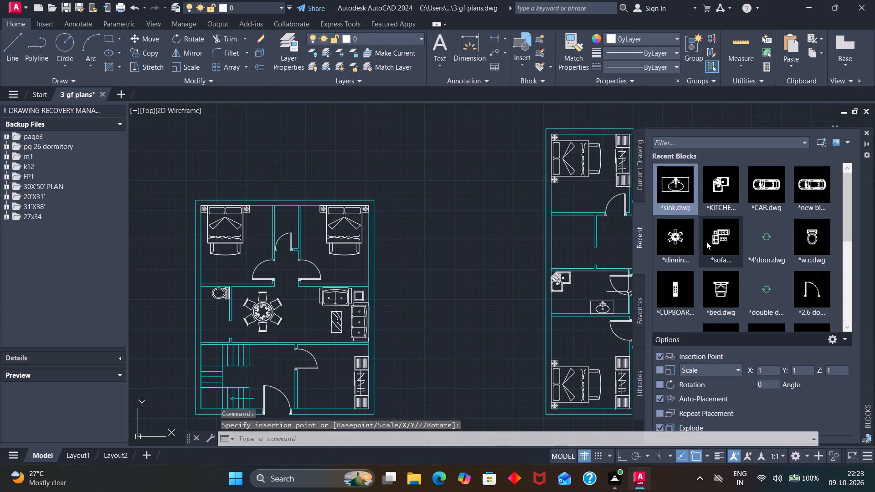
pyautogui.click(808, 226)
pyautogui.scroll(3, 560, 210)
pyautogui.click(520, 232)
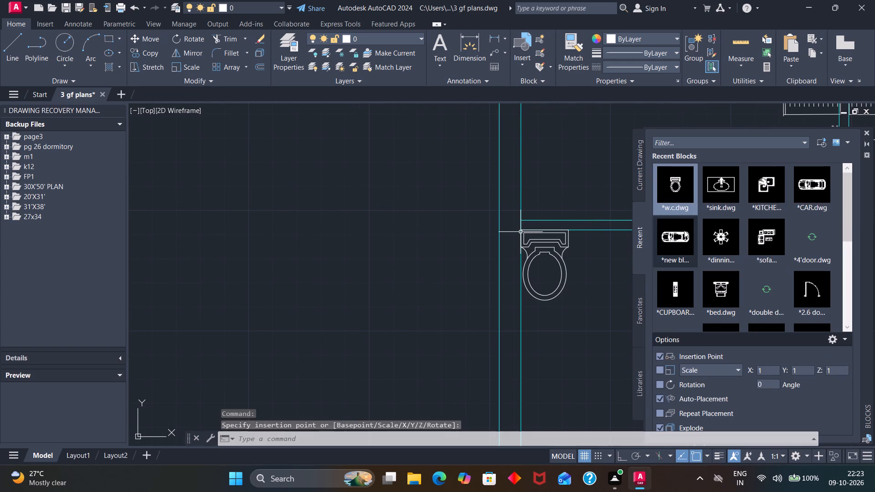
# Insert a sink block beside the WC along the upper wall of the right plan's toilet room.
pyautogui.click(702, 190)
pyautogui.scroll(-2, 611, 265)
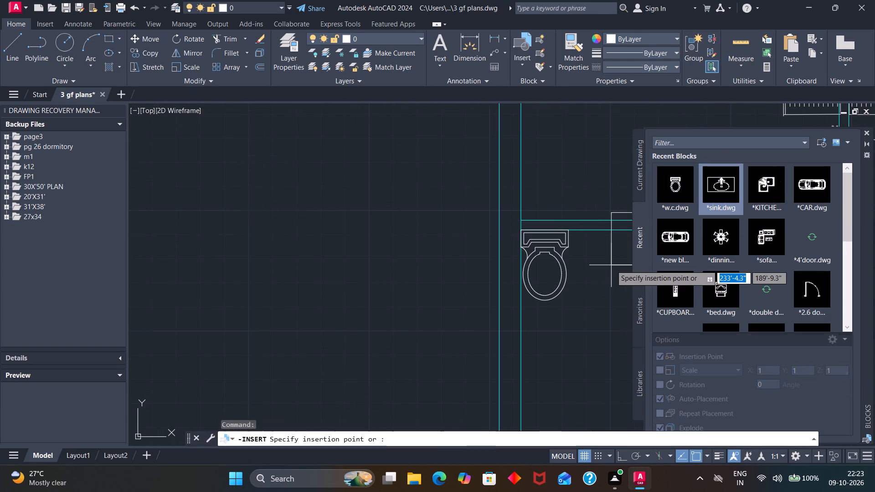
pyautogui.scroll(-3, 609, 266)
pyautogui.scroll(2, 609, 275)
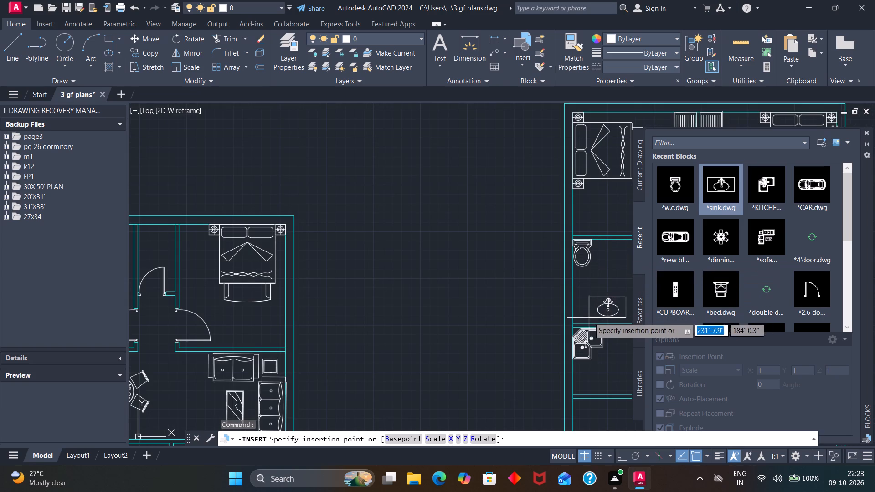
pyautogui.click(607, 260)
# Insert the L SOFA block in the right plan's open living area, between the stairs and the car room.
pyautogui.scroll(-2, 605, 278)
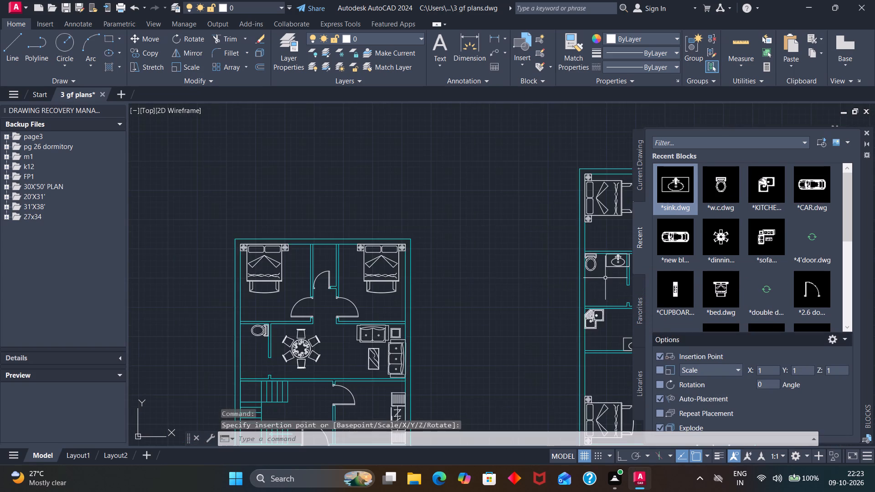
pyautogui.scroll(-4, 605, 278)
pyautogui.scroll(3, 624, 285)
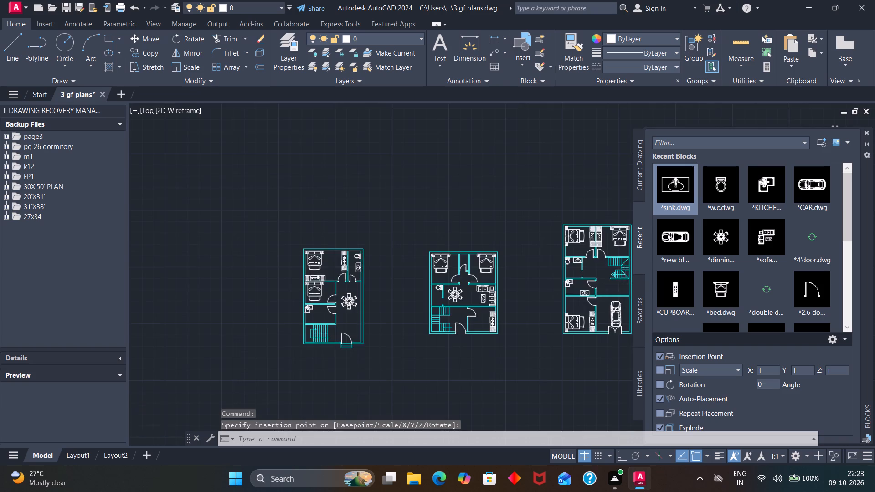
pyautogui.scroll(1, 625, 285)
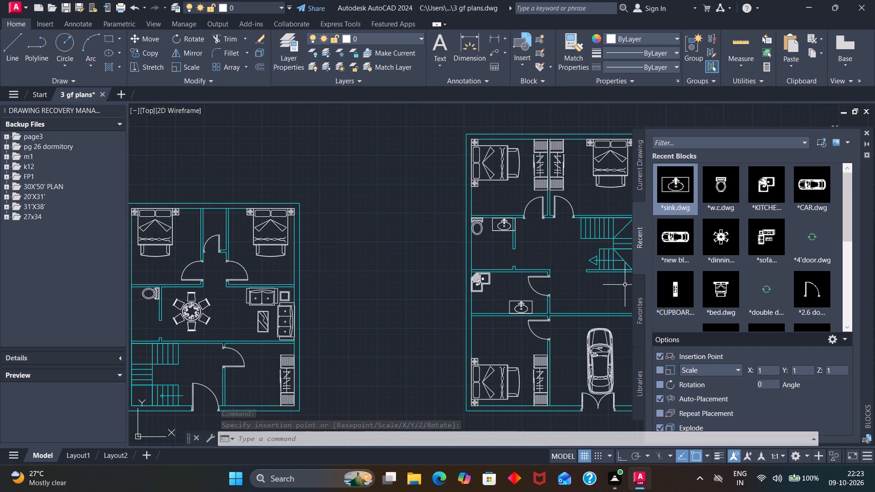
pyautogui.scroll(-3, 625, 285)
pyautogui.scroll(4, 631, 286)
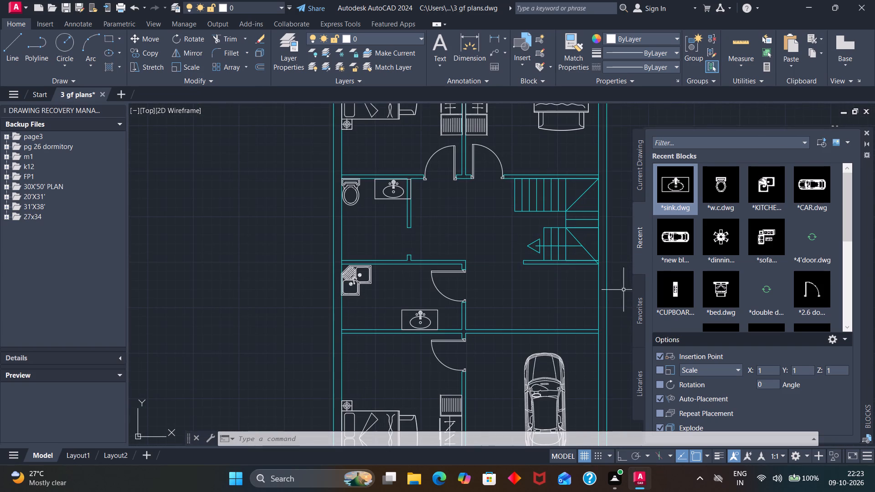
pyautogui.scroll(-2, 784, 280)
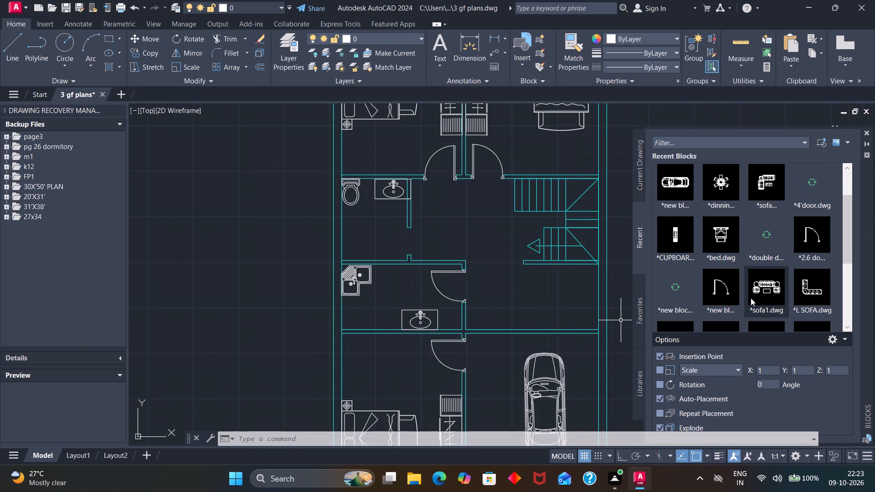
pyautogui.click(805, 282)
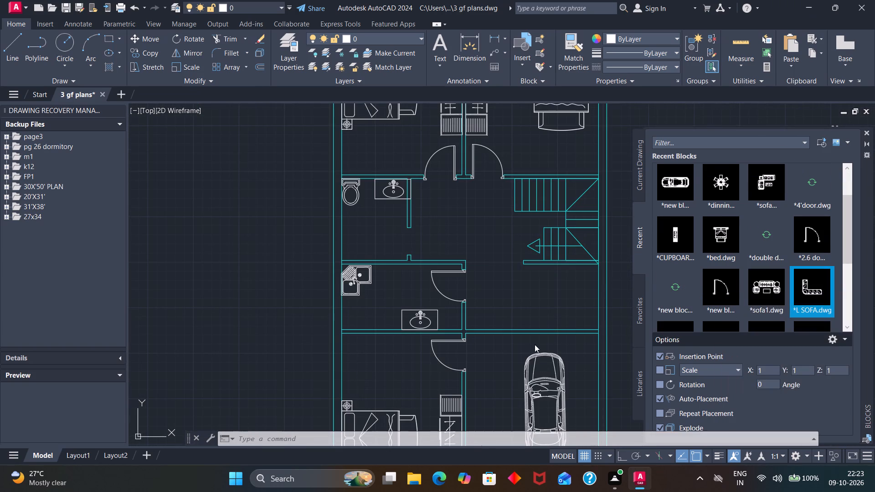
pyautogui.click(499, 313)
# Rotate the L-shaped sofa 180° about the upper-left end of its vertical arm.
pyautogui.click(506, 308)
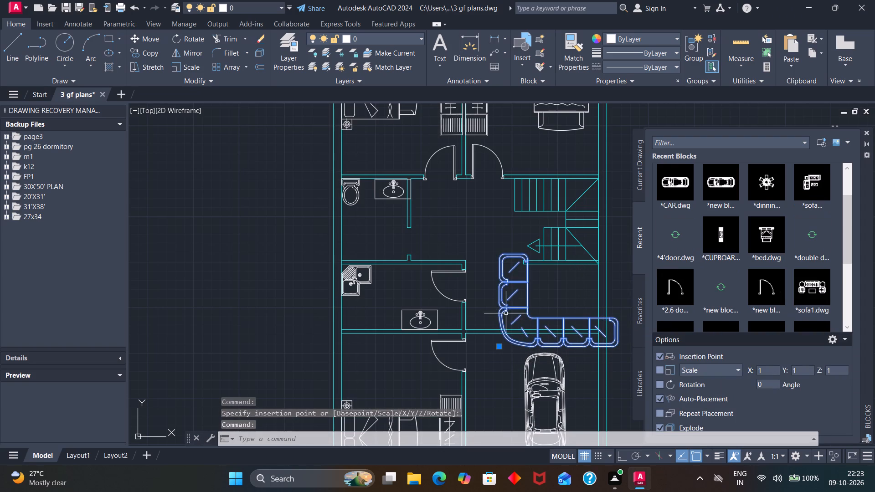
pyautogui.press('r')
pyautogui.press('o')
pyautogui.press('Return')
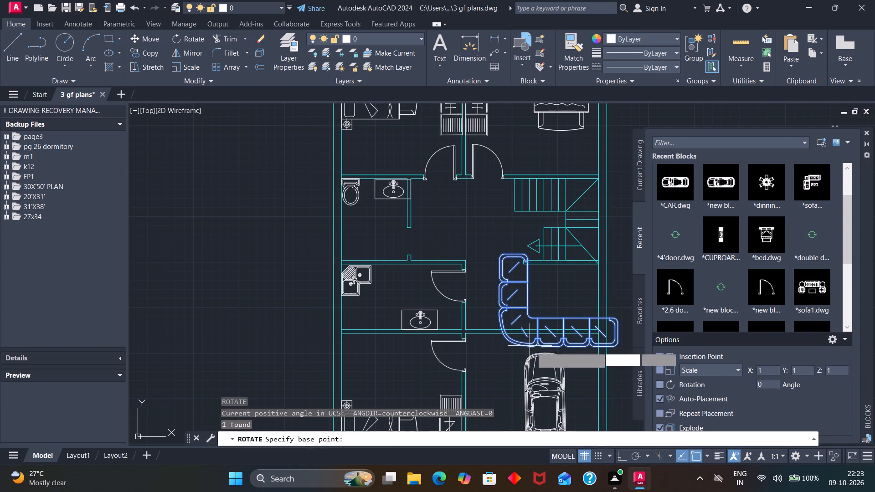
pyautogui.click(498, 259)
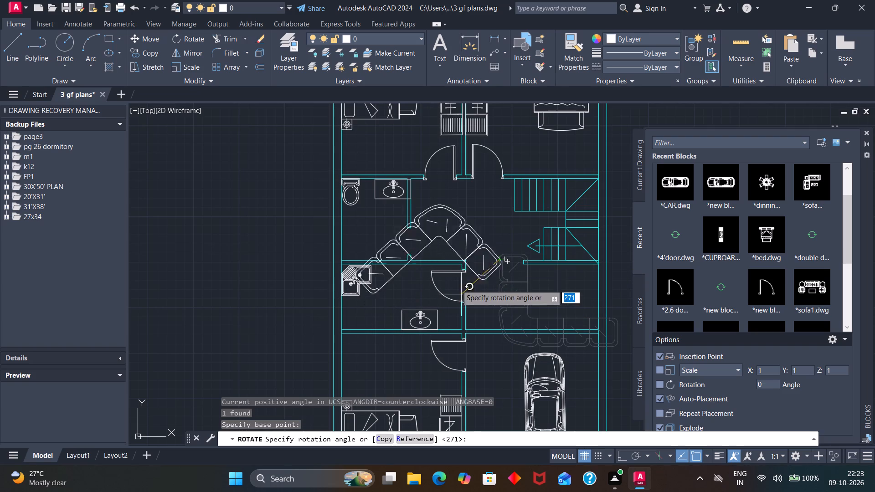
pyautogui.click(465, 257)
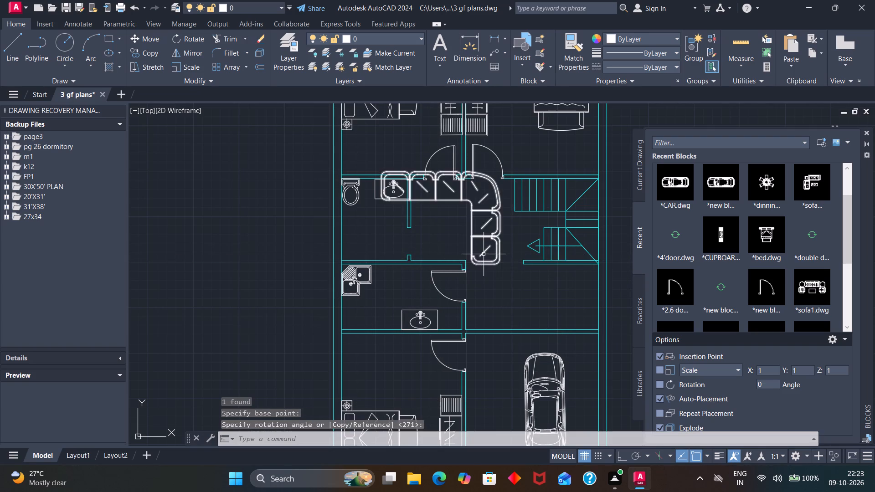
# Scale the L-shaped sofa down to about 0.4 from the lower-right end of its vertical arm.
pyautogui.click(484, 254)
pyautogui.write('sc')
pyautogui.press('Return')
pyautogui.click(499, 261)
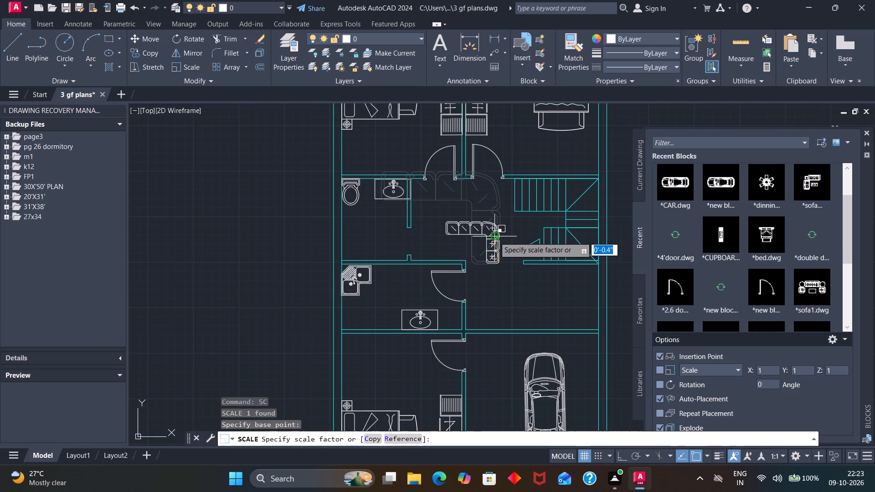
pyautogui.click(494, 236)
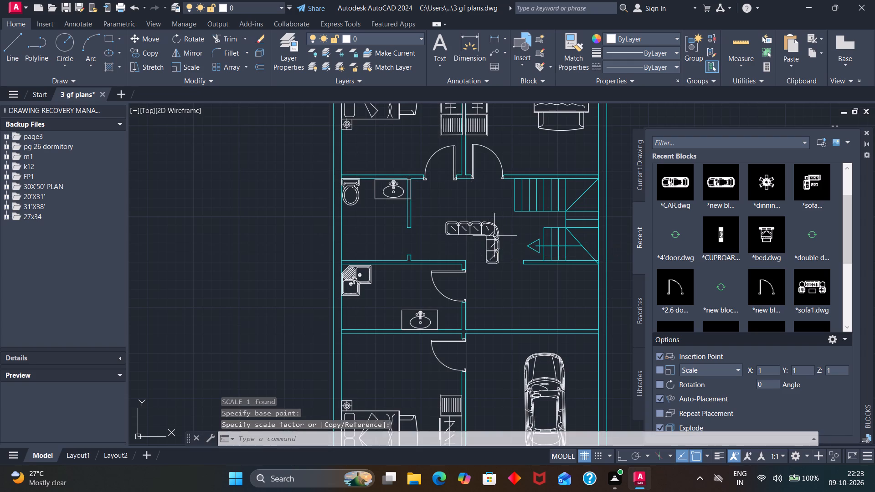
# Move the L-shaped sofa into the lower-right corner of the right plan's living area, below the stairs.
pyautogui.click(498, 261)
pyautogui.press('m')
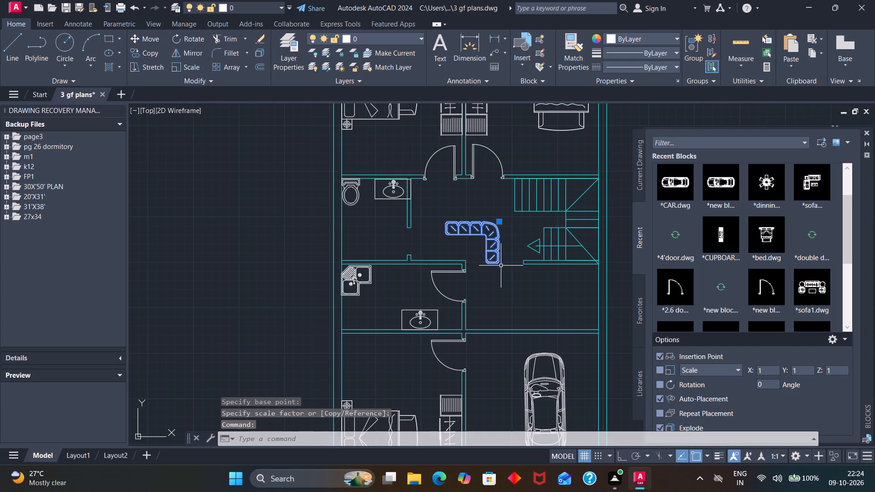
pyautogui.press('Return')
pyautogui.click(501, 266)
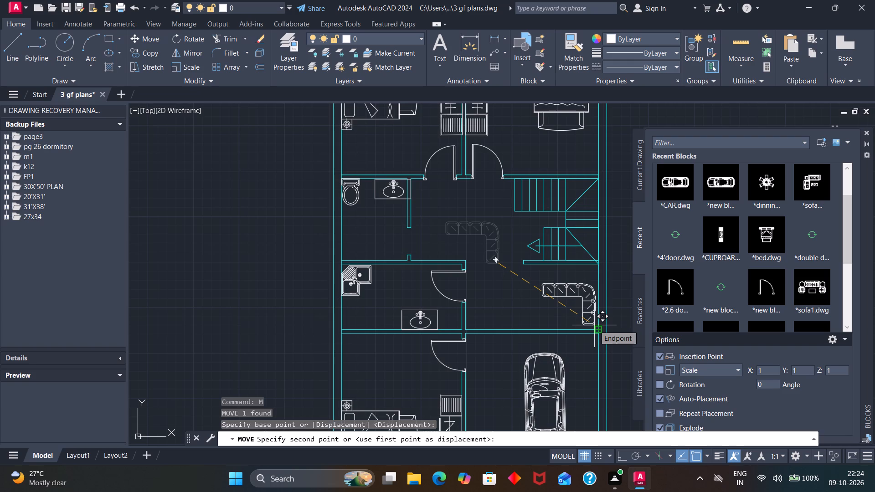
pyautogui.click(594, 325)
# Scale the L-shaped sofa up slightly about a base point near its outer corner.
pyautogui.click(592, 291)
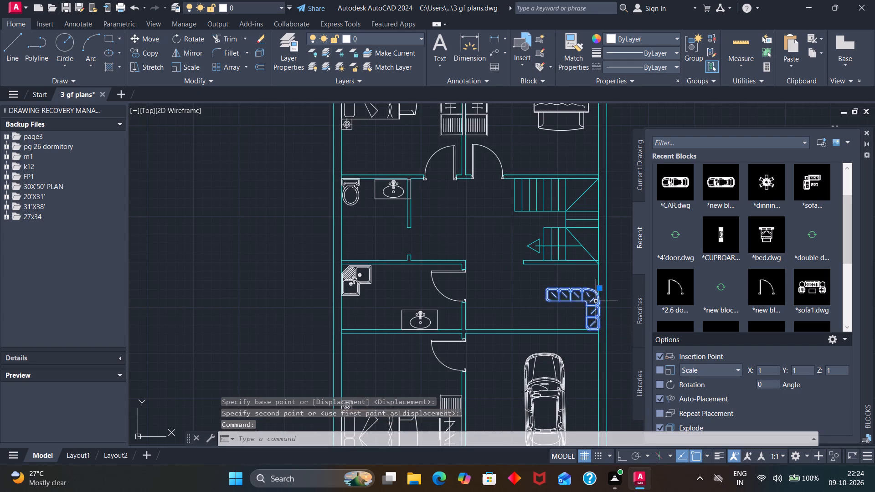
pyautogui.write('sc')
pyautogui.press('Return')
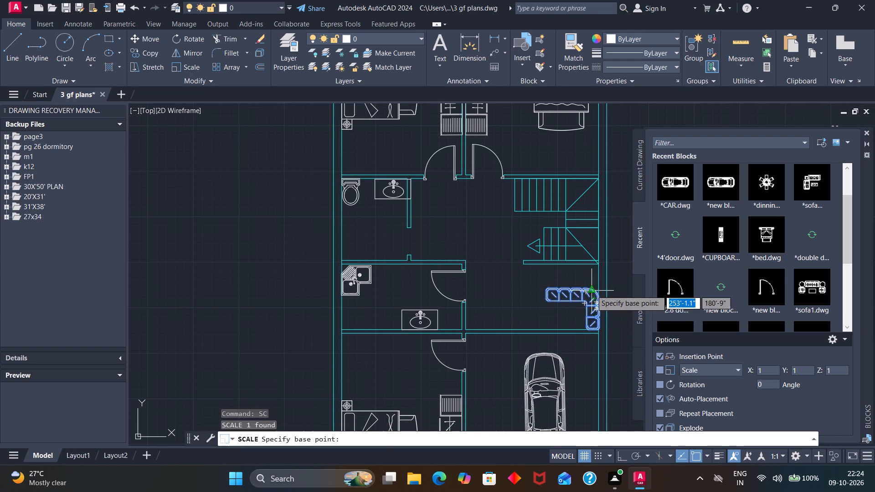
pyautogui.click(592, 290)
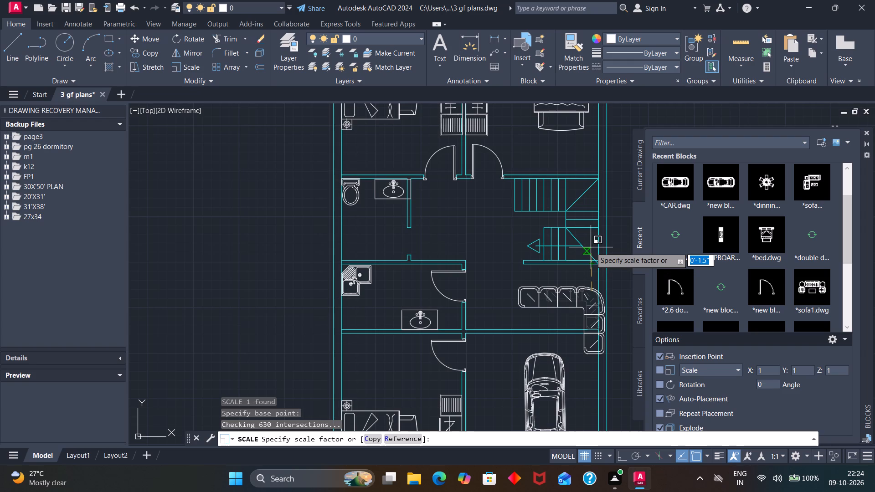
pyautogui.click(590, 258)
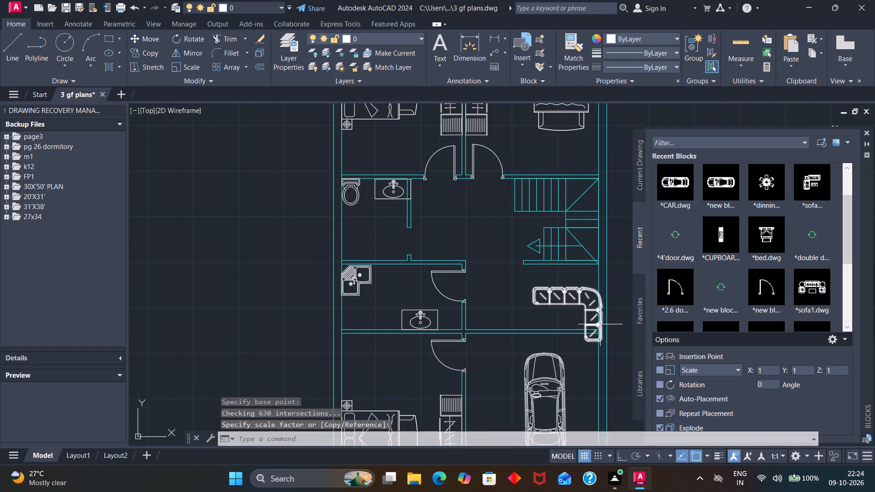
# Move the enlarged L-shaped sofa back inside the living area's lower-right corner, clear of the walls.
pyautogui.click(600, 319)
pyautogui.press('m')
pyautogui.press('Return')
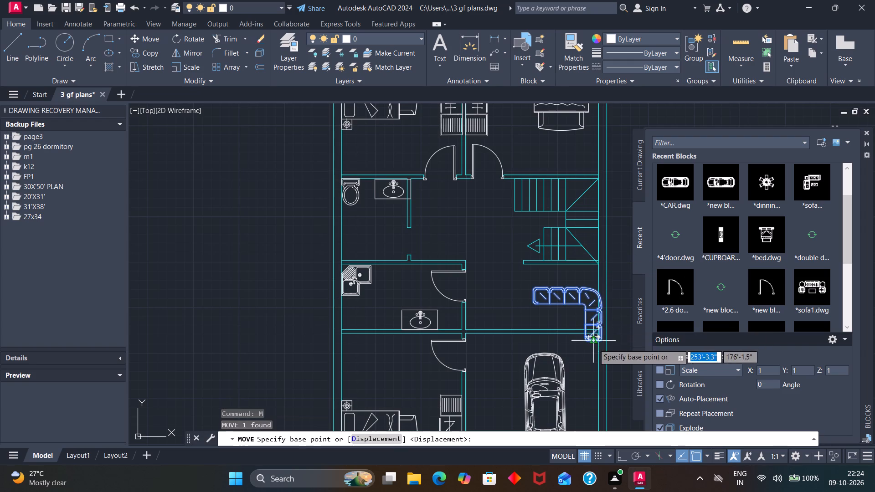
pyautogui.click(601, 339)
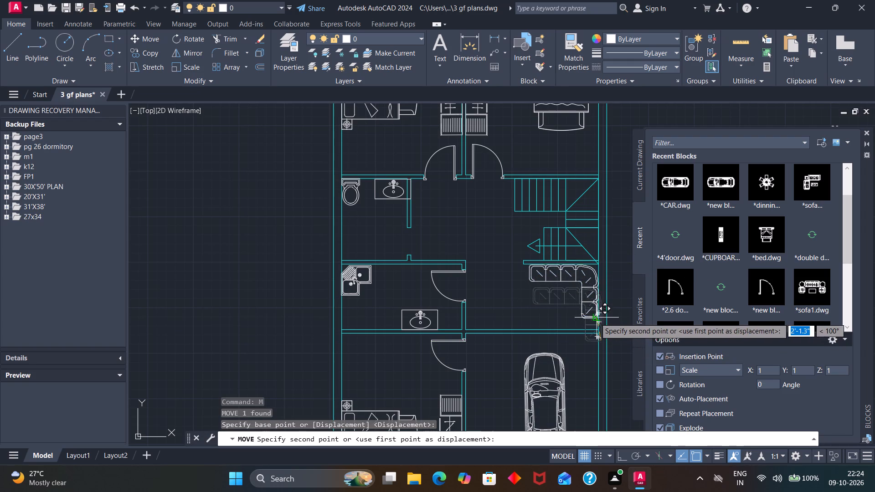
pyautogui.click(595, 326)
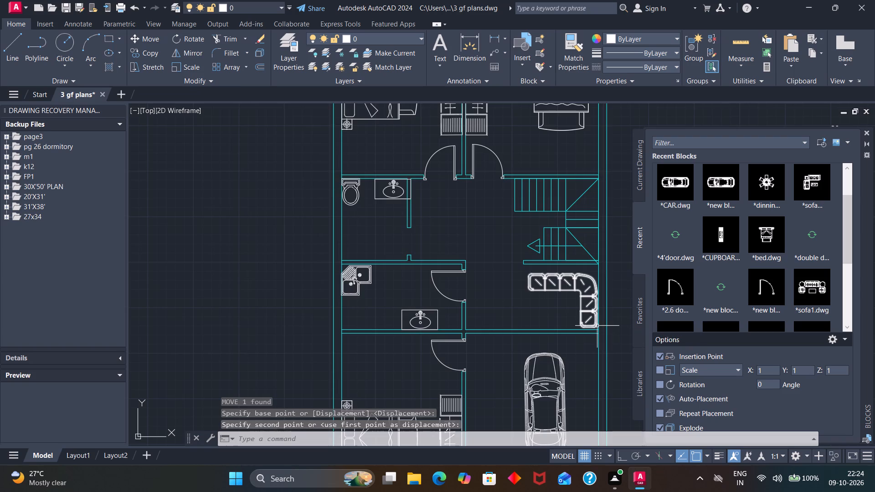
# Copy the sink from the right plan's kitchen to the lower-left corner of the middle plan's toilet room.
pyautogui.scroll(-2, 599, 325)
pyautogui.scroll(-2, 370, 290)
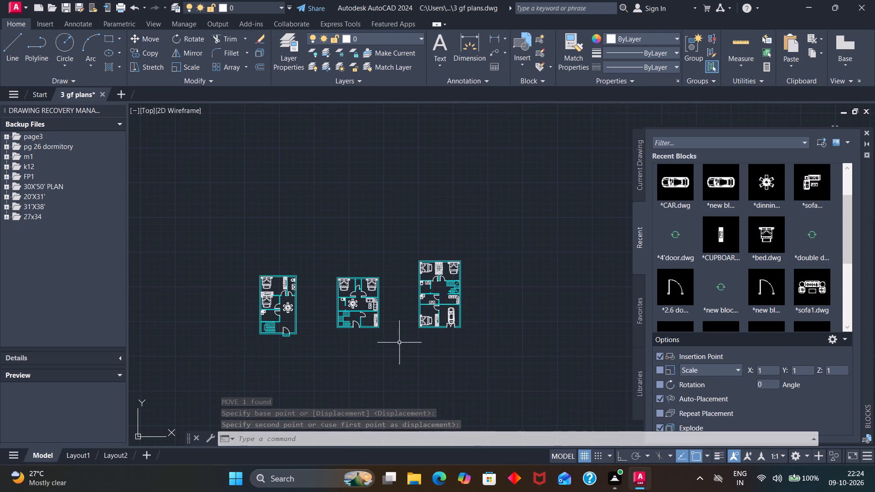
pyautogui.scroll(4, 272, 335)
pyautogui.scroll(-2, 277, 325)
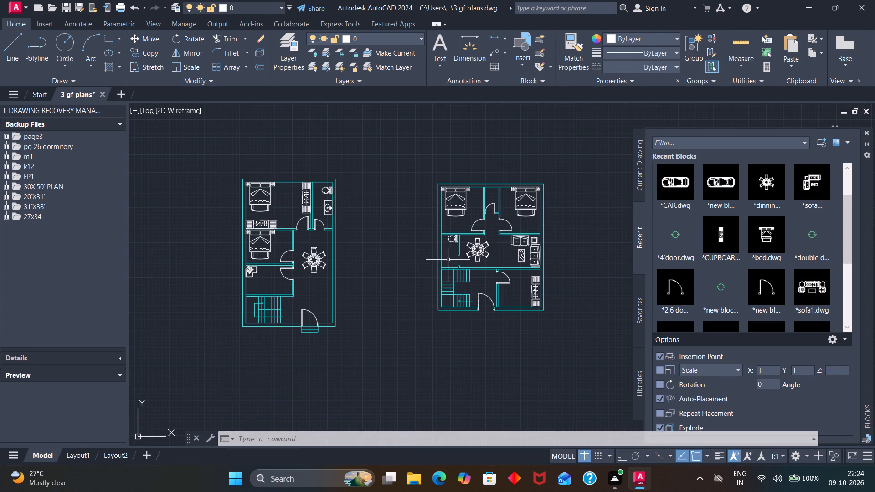
pyautogui.scroll(2, 466, 258)
pyautogui.scroll(-1, 466, 258)
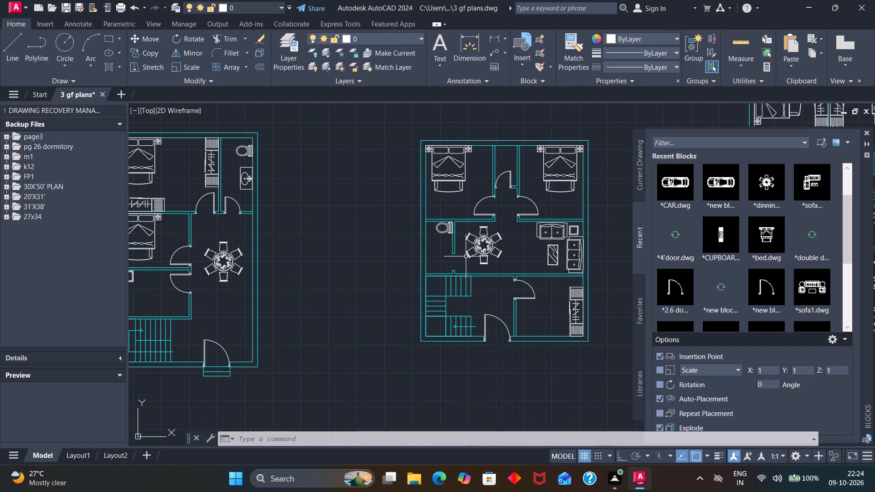
pyautogui.scroll(-1, 458, 255)
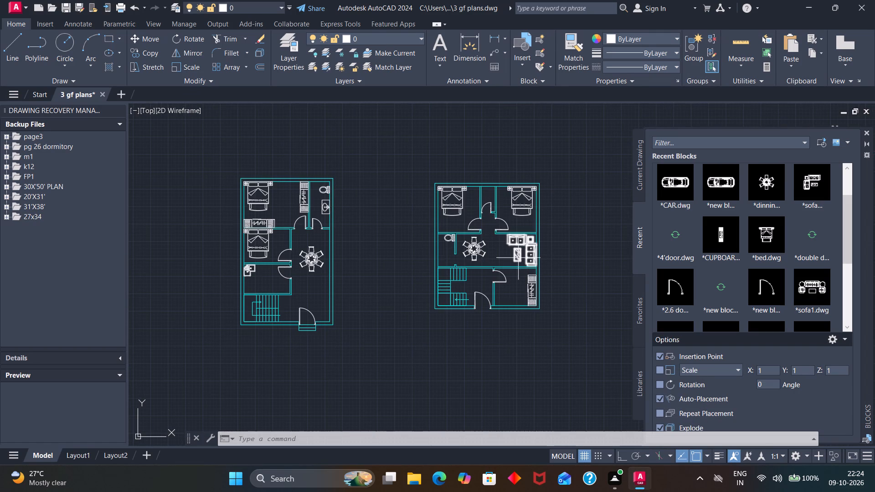
pyautogui.scroll(-1, 505, 258)
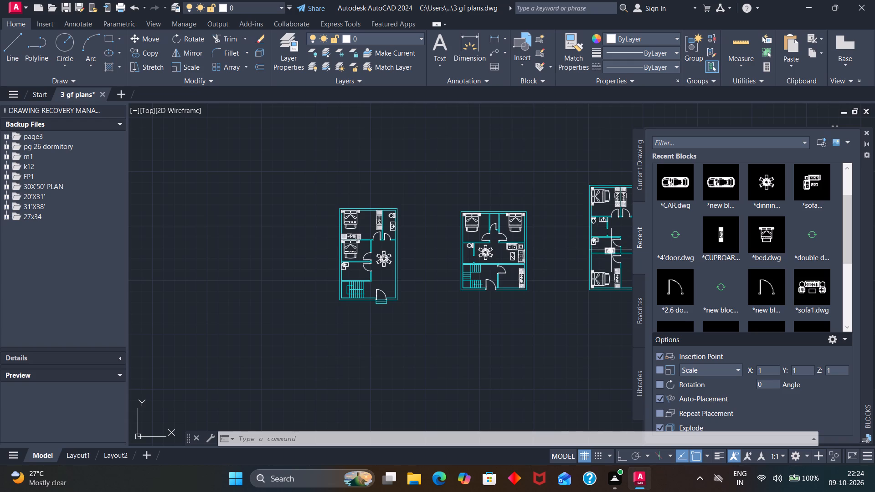
pyautogui.click(608, 251)
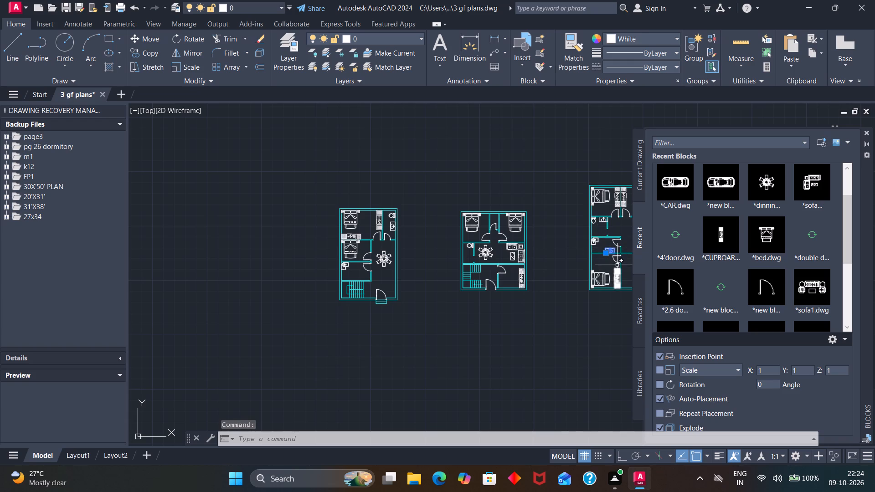
pyautogui.press('v')
pyautogui.press('BackSpace')
pyautogui.write('co')
pyautogui.press('Return')
pyautogui.scroll(5, 616, 255)
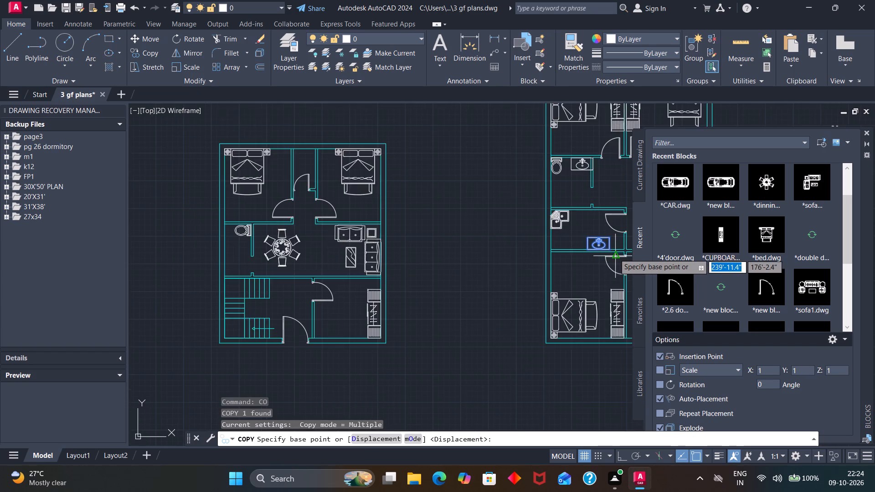
pyautogui.scroll(3, 599, 253)
pyautogui.click(550, 233)
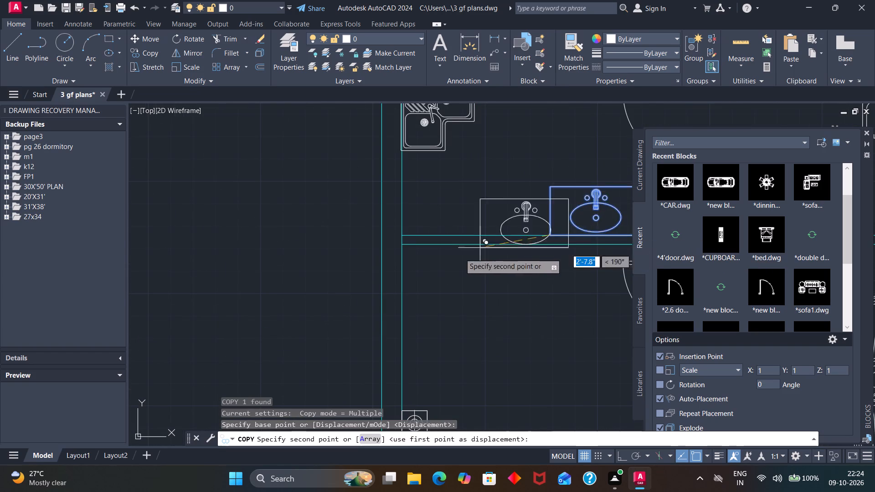
pyautogui.scroll(-3, 437, 260)
pyautogui.scroll(-2, 342, 282)
pyautogui.scroll(4, 232, 290)
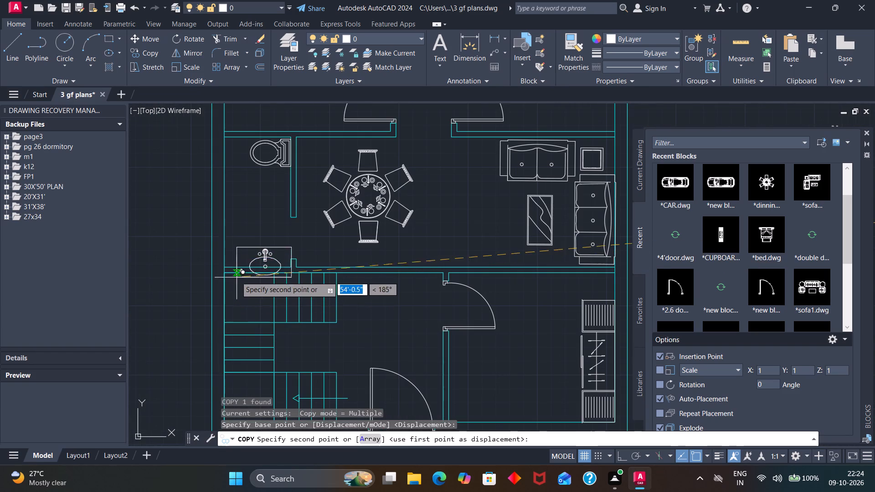
pyautogui.click(224, 270)
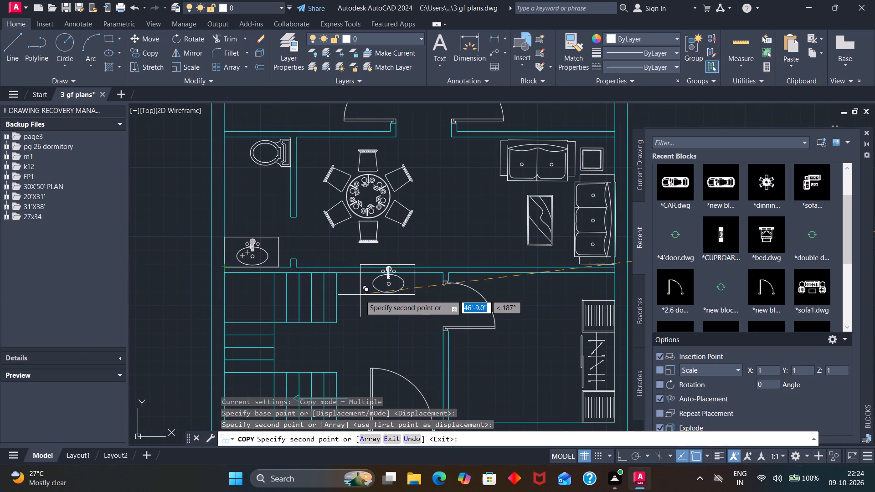
pyautogui.press('Escape')
# Review the furniture and fixtures in all three ground-floor plans.
pyautogui.scroll(-5, 360, 292)
pyautogui.scroll(-1, 276, 267)
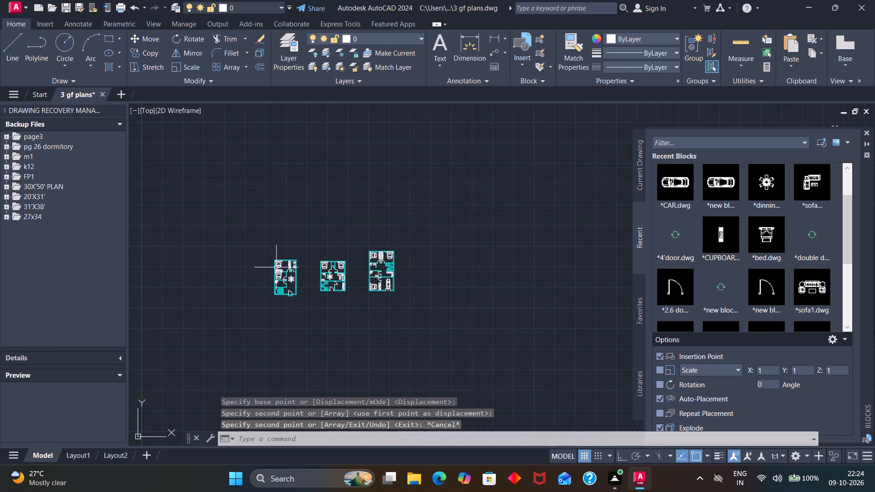
pyautogui.scroll(2, 276, 267)
pyautogui.scroll(-1, 326, 271)
pyautogui.scroll(3, 510, 305)
pyautogui.scroll(-1, 505, 301)
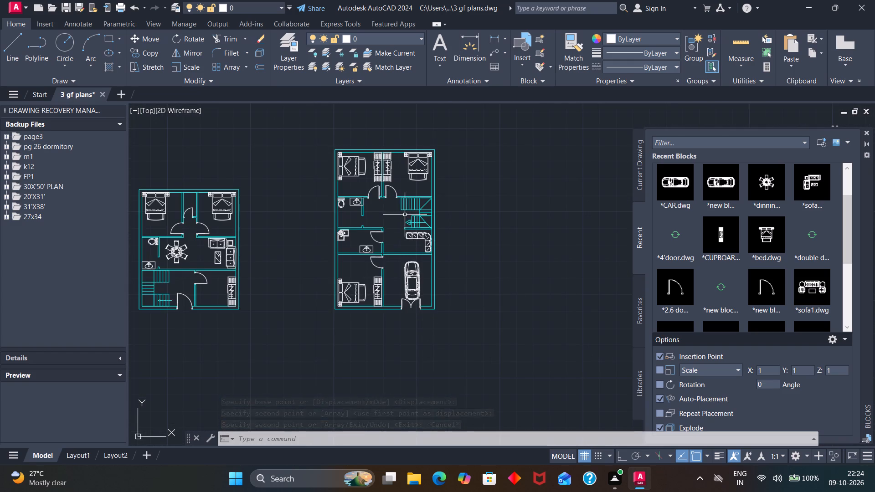
pyautogui.scroll(2, 405, 214)
pyautogui.scroll(-3, 406, 214)
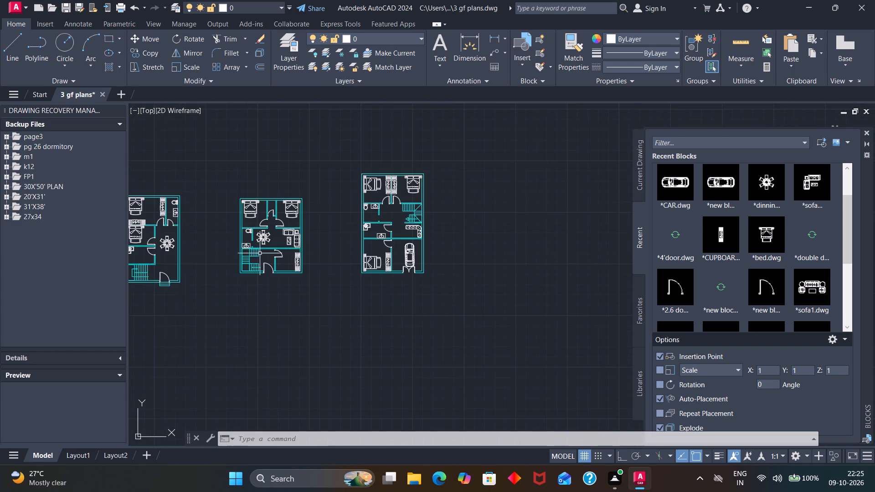
pyautogui.scroll(-2, 190, 251)
pyautogui.scroll(4, 169, 246)
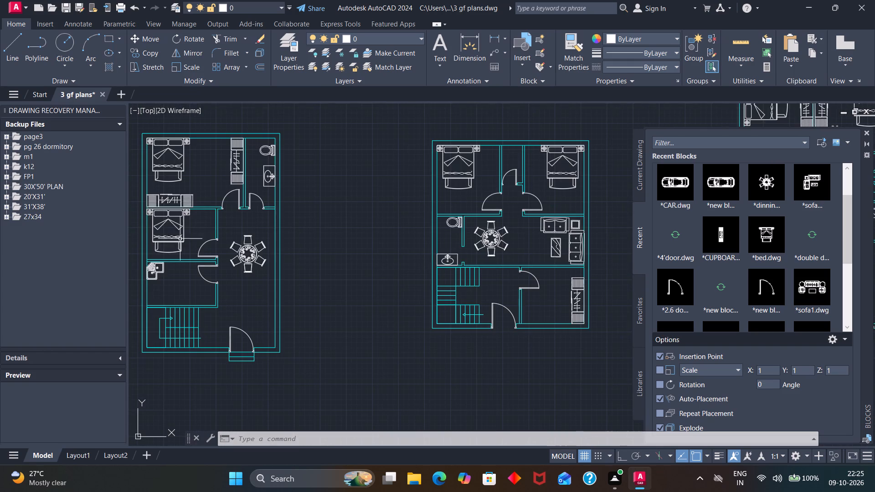
pyautogui.scroll(1, 188, 226)
pyautogui.scroll(-1, 188, 226)
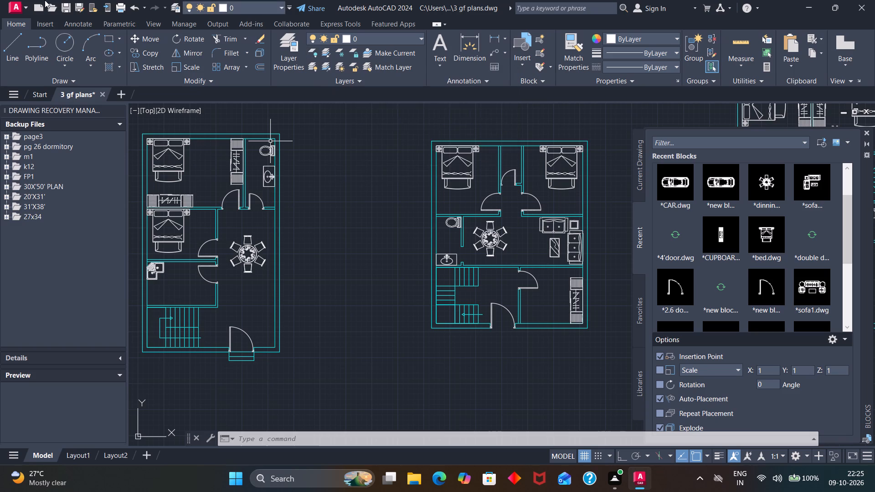
# Save the drawing as 3 gf plans in the Documents folder, replacing the existing file.
pyautogui.click(25, 5)
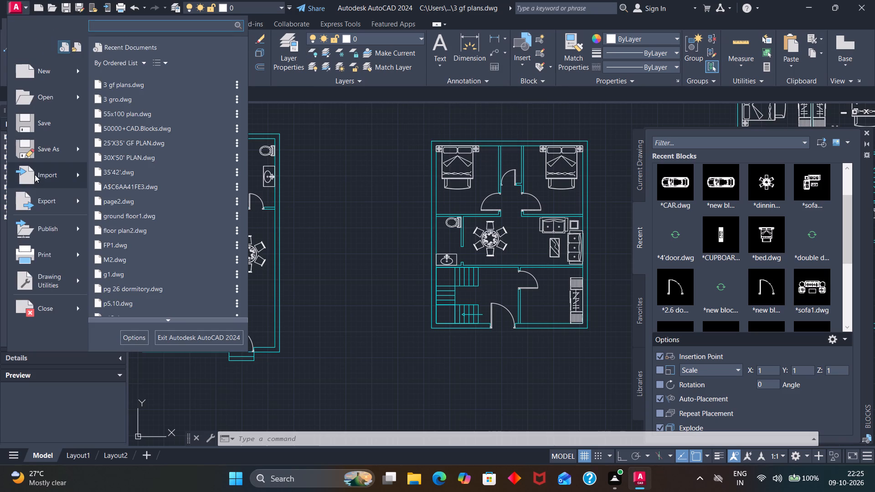
pyautogui.click(46, 157)
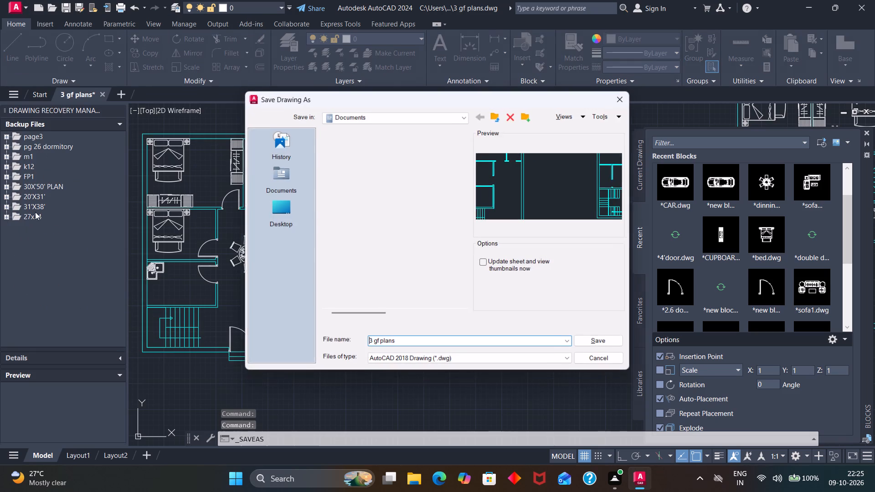
pyautogui.click(594, 339)
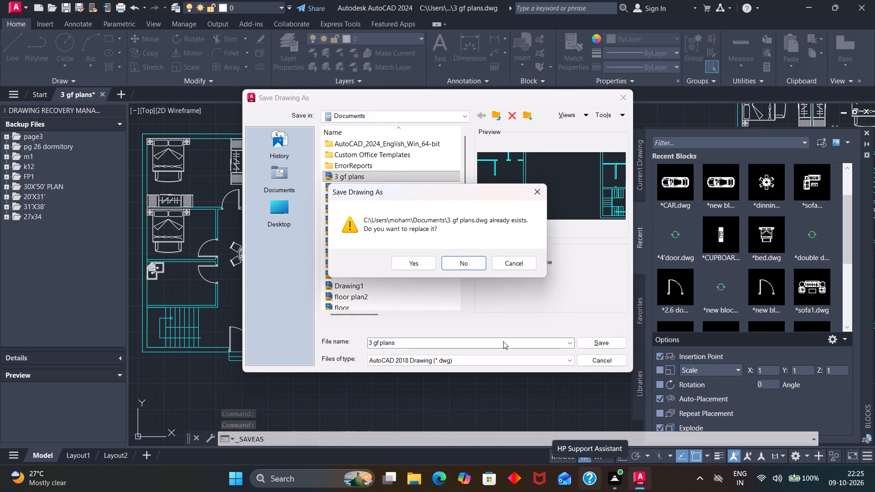
pyautogui.click(417, 264)
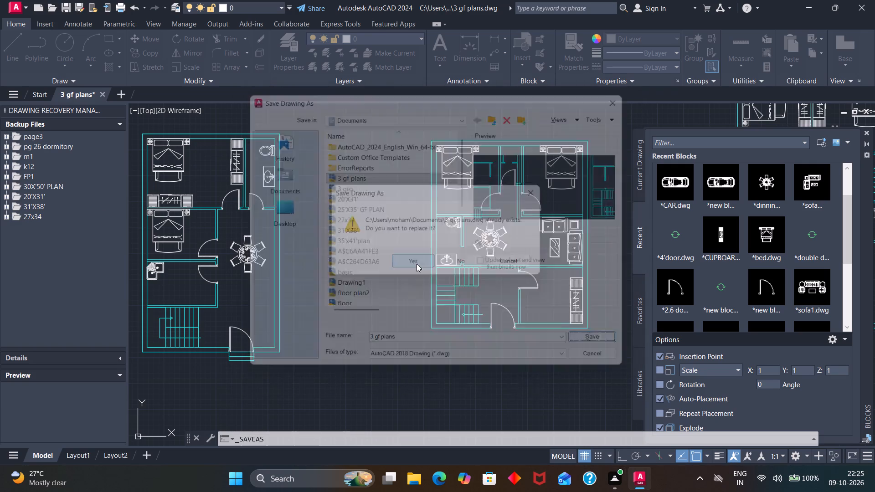
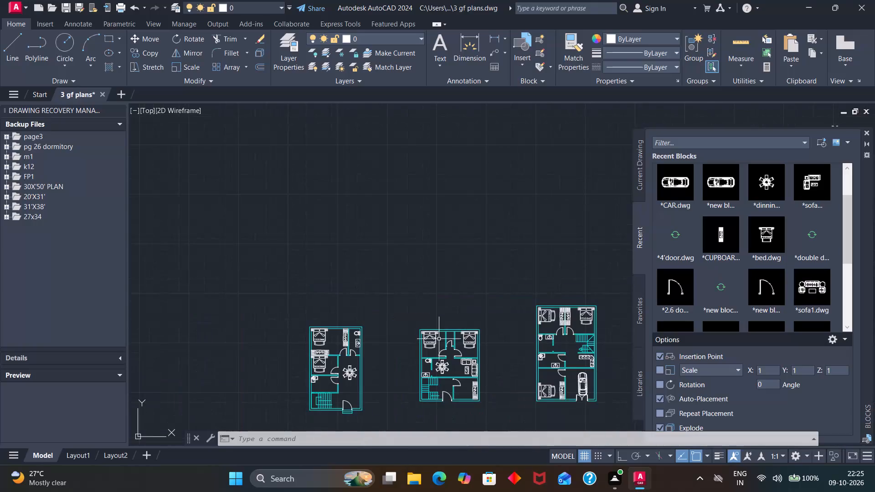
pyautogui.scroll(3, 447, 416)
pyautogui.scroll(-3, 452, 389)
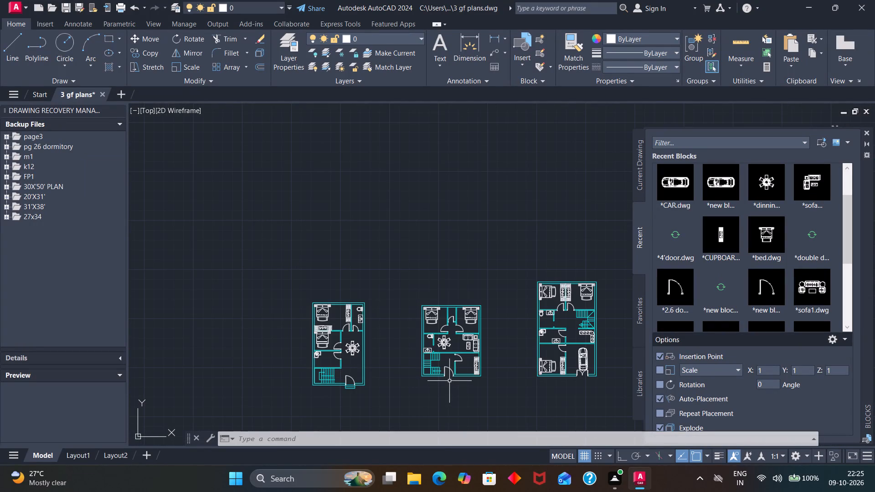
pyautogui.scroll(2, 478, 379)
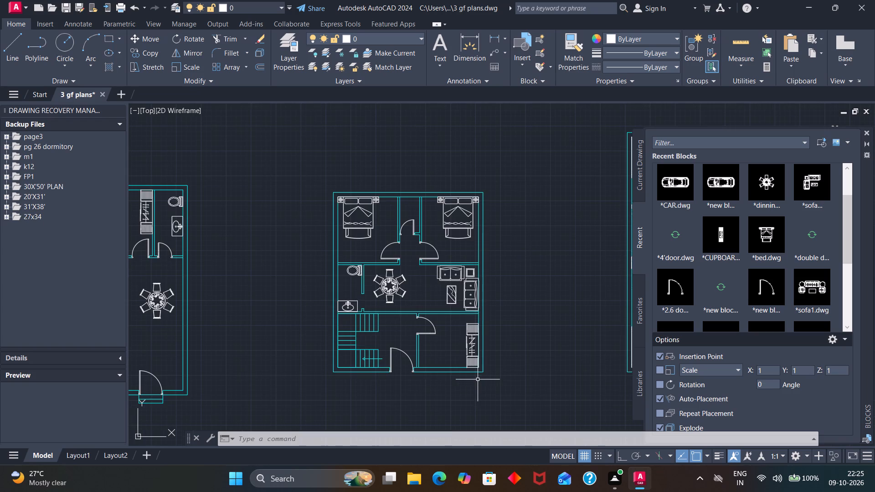
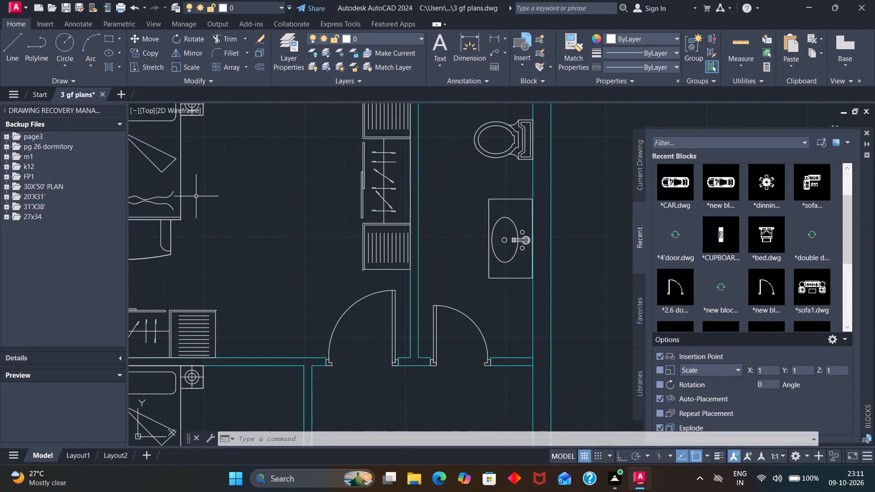
# Add a multiline text label reading BED ROOM in the upper bedroom of the first plan, between the bed and the cupboard.
pyautogui.click(440, 44)
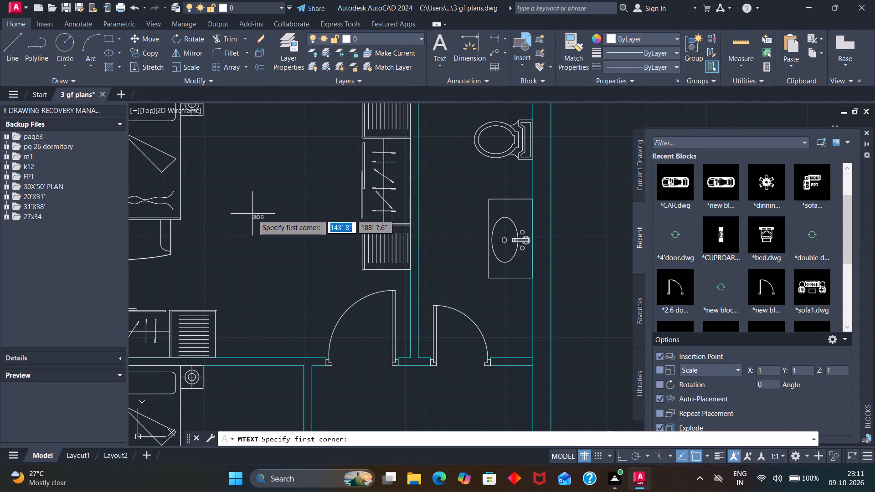
pyautogui.click(248, 236)
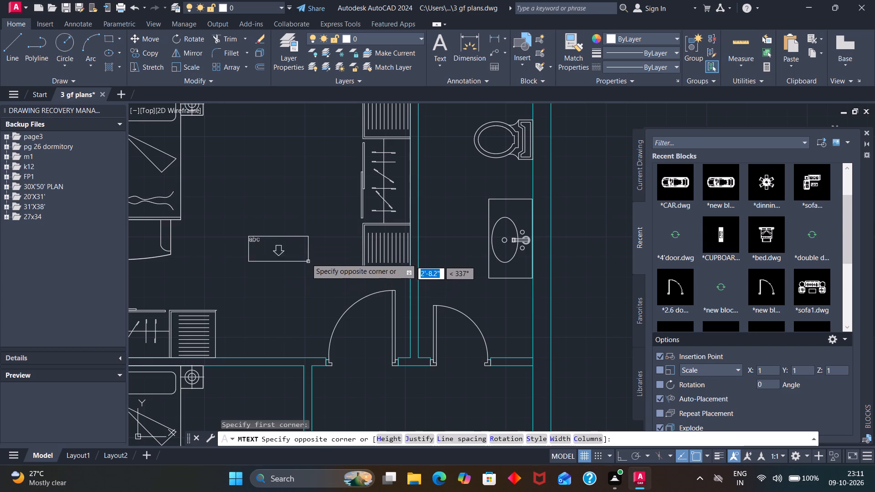
pyautogui.click(317, 251)
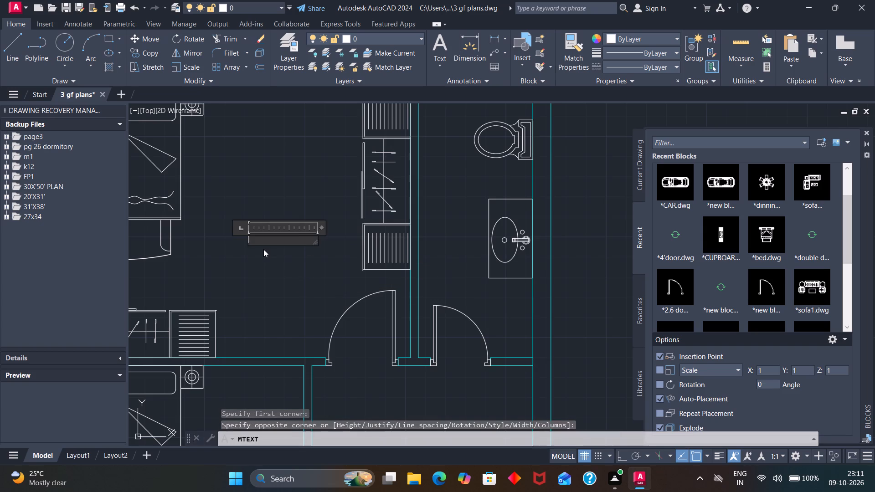
pyautogui.press('b')
pyautogui.write('ed')
pyautogui.press('BackSpace')
pyautogui.press('BackSpace')
pyautogui.press('BackSpace')
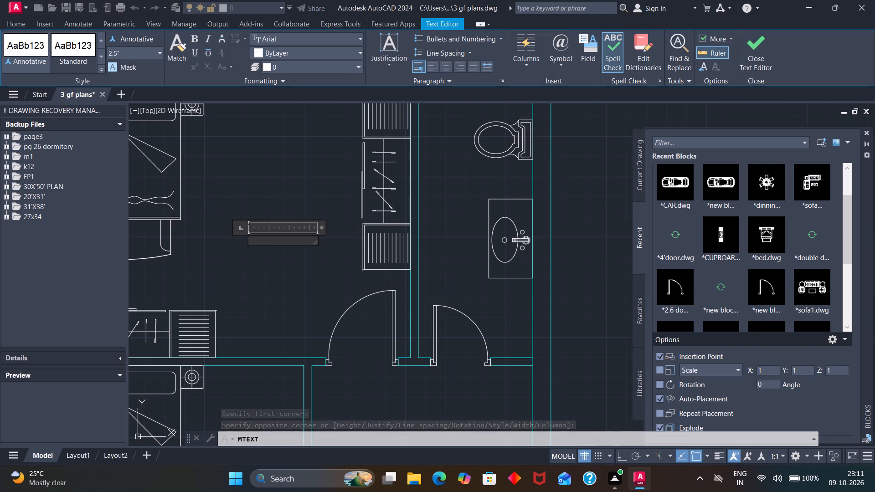
pyautogui.press('b')
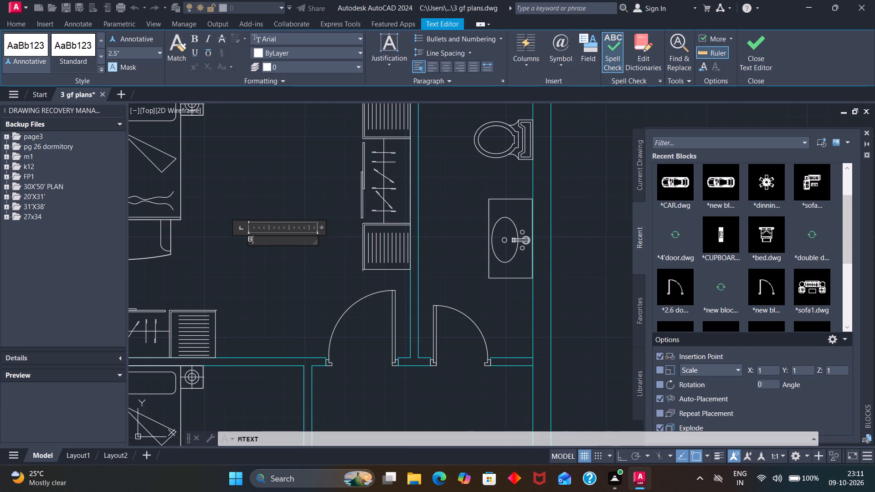
pyautogui.press('e')
pyautogui.press('d')
pyautogui.press('space')
pyautogui.write('ROOM')
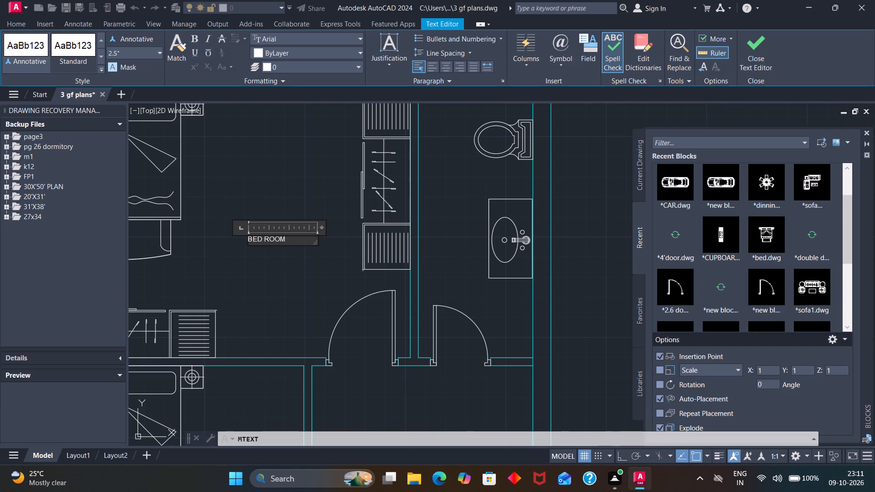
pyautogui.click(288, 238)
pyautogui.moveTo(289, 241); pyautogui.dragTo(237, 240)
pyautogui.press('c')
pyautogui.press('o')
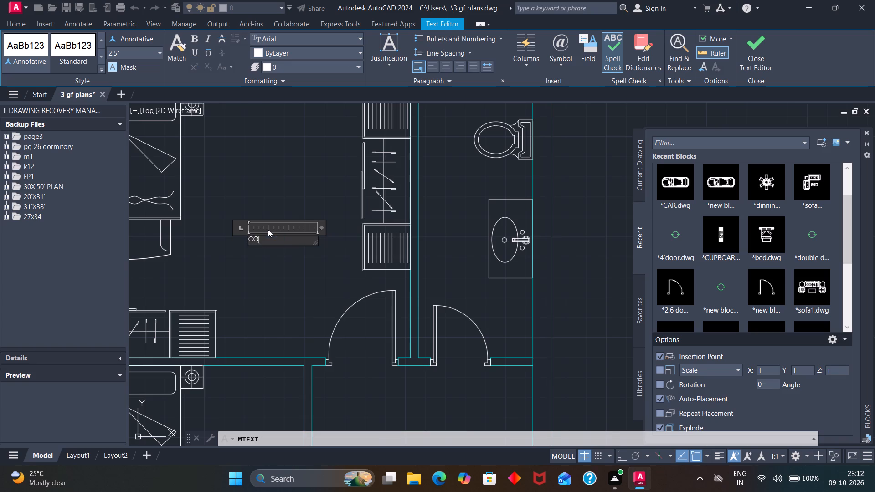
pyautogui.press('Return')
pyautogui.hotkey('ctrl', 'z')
# Finish the text and copy the BED ROOM label into the first plan's bathroom, dining area, lower bedroom and kitchen.
pyautogui.click(271, 273)
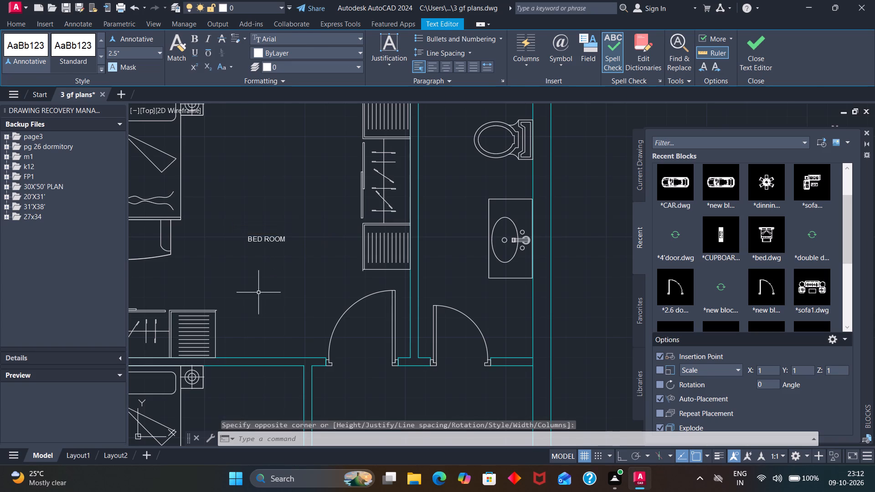
pyautogui.moveTo(292, 240); pyautogui.dragTo(235, 240)
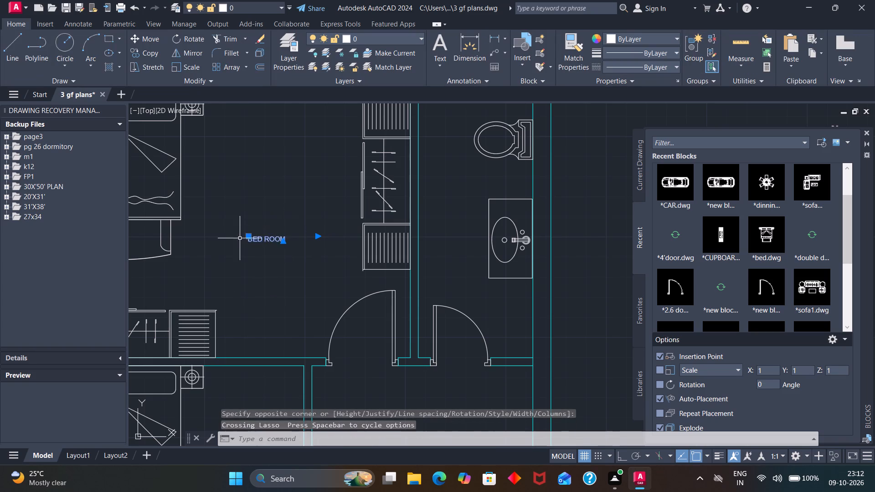
pyautogui.press('c')
pyautogui.press('o')
pyautogui.press('Return')
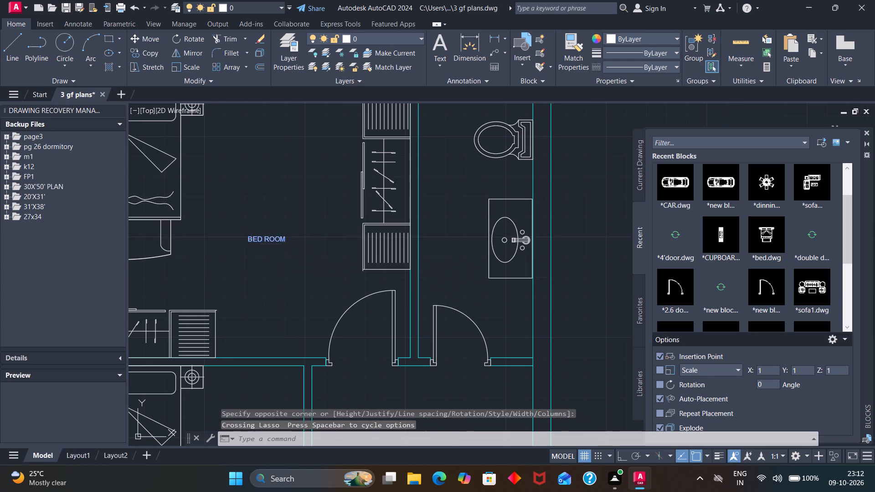
pyautogui.click(270, 240)
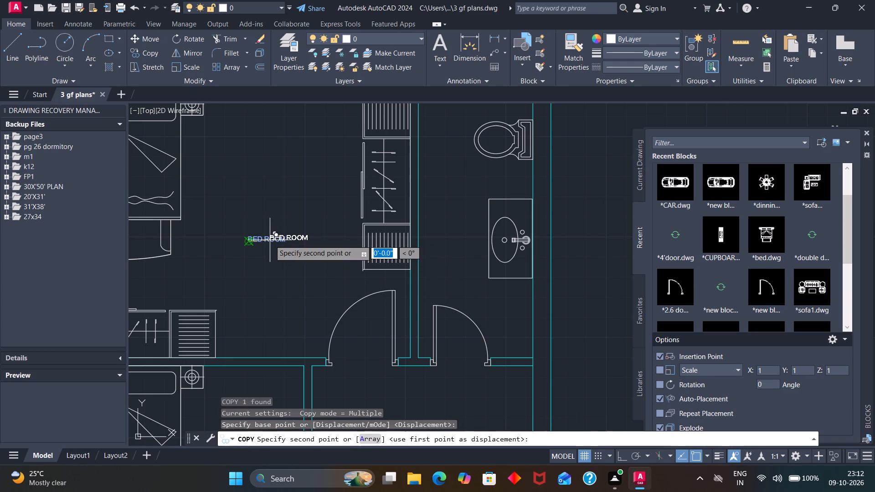
pyautogui.click(441, 223)
pyautogui.scroll(-4, 427, 242)
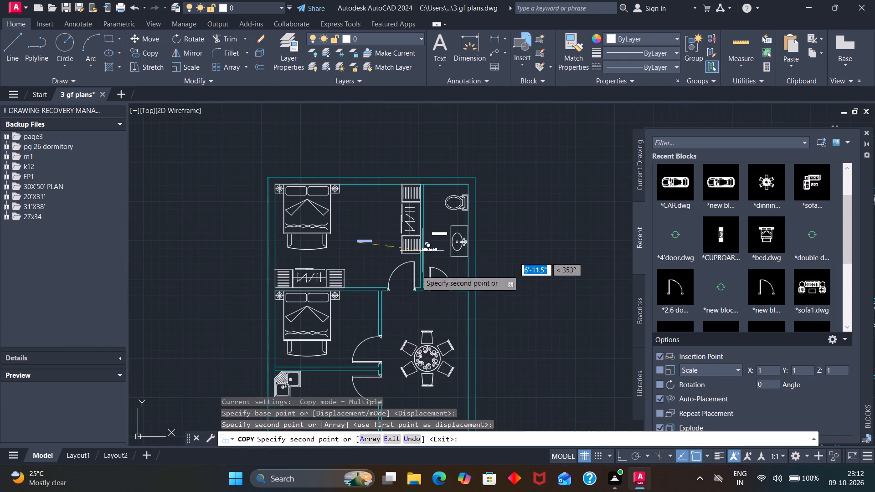
pyautogui.scroll(-2, 427, 354)
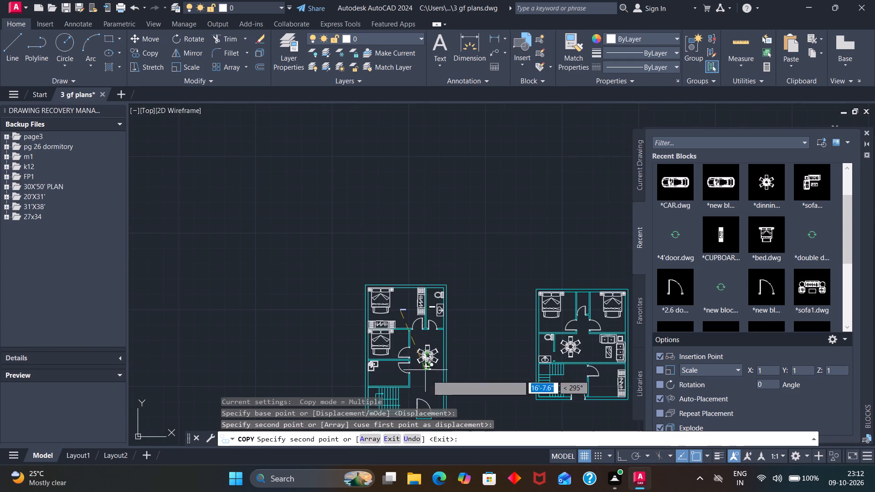
pyautogui.scroll(2, 432, 388)
pyautogui.click(423, 354)
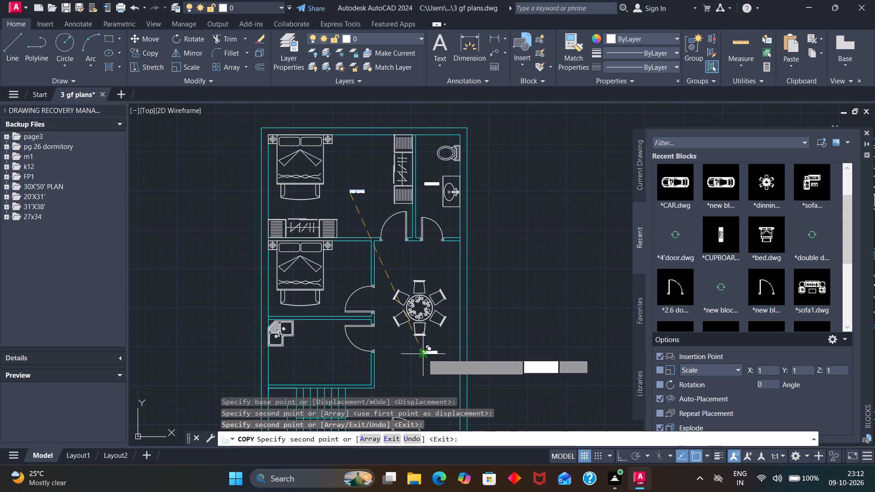
pyautogui.click(340, 277)
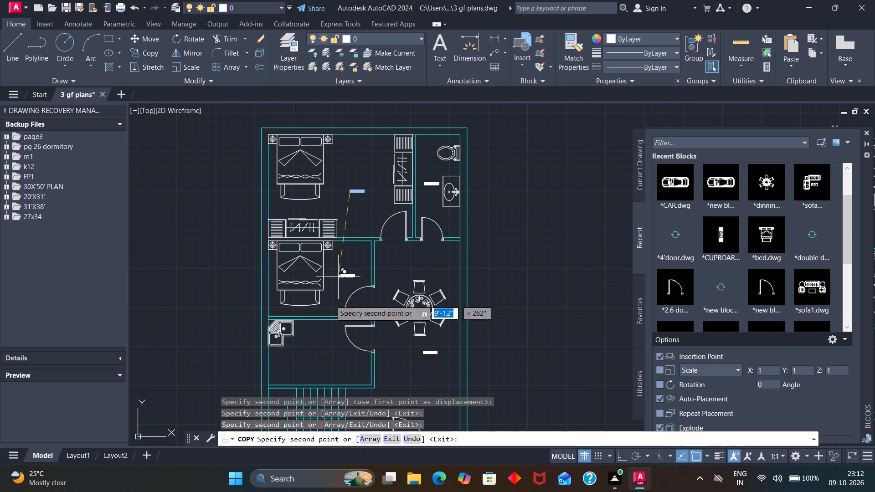
pyautogui.click(320, 364)
# Place further copies of the BED ROOM label beside the first plan's staircase and at its entrance steps.
pyautogui.scroll(-4, 323, 354)
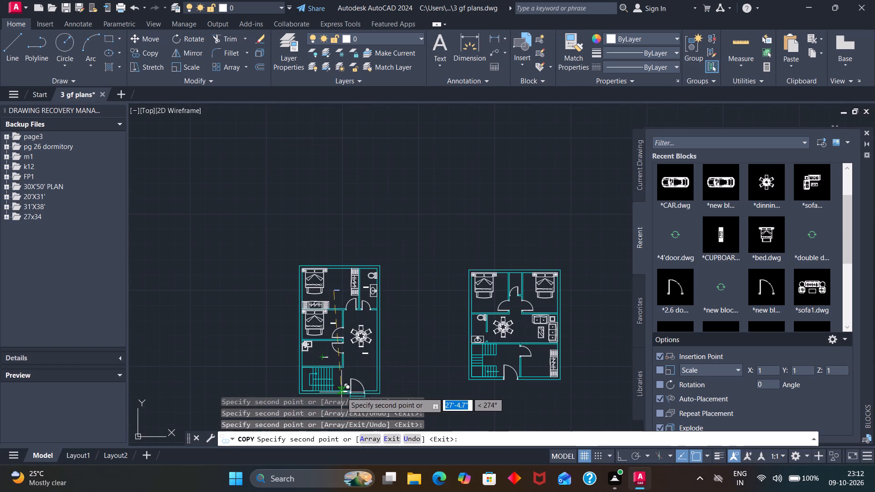
pyautogui.scroll(3, 341, 389)
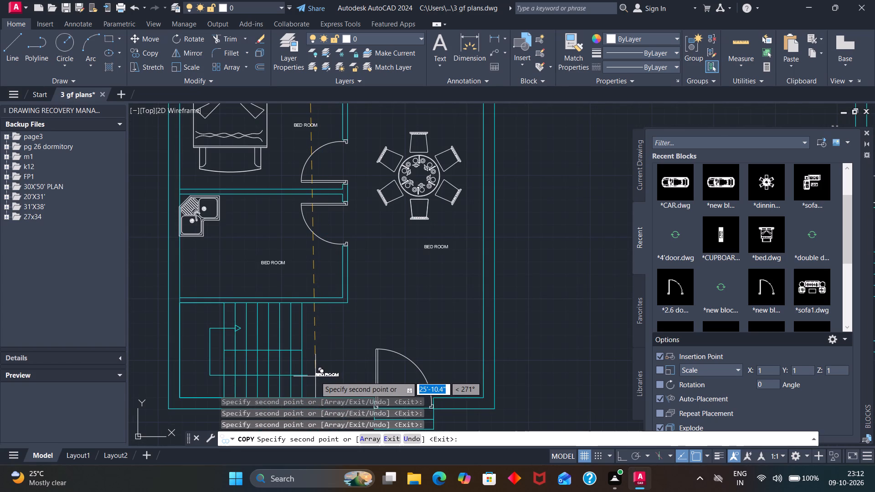
pyautogui.click(315, 376)
pyautogui.scroll(-3, 316, 376)
pyautogui.scroll(4, 346, 408)
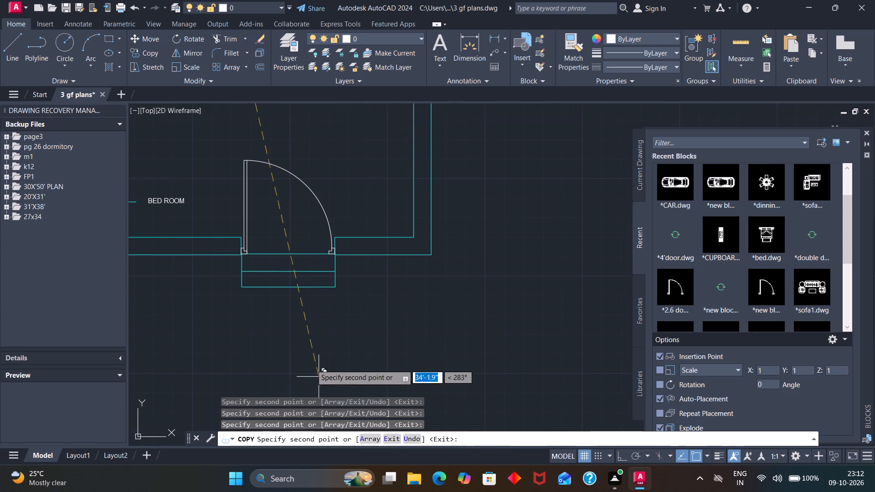
pyautogui.click(275, 262)
# Copy the label into the middle plan's left bedroom and toilet, at the foot of its stairs and at its entrance door.
pyautogui.scroll(-3, 275, 262)
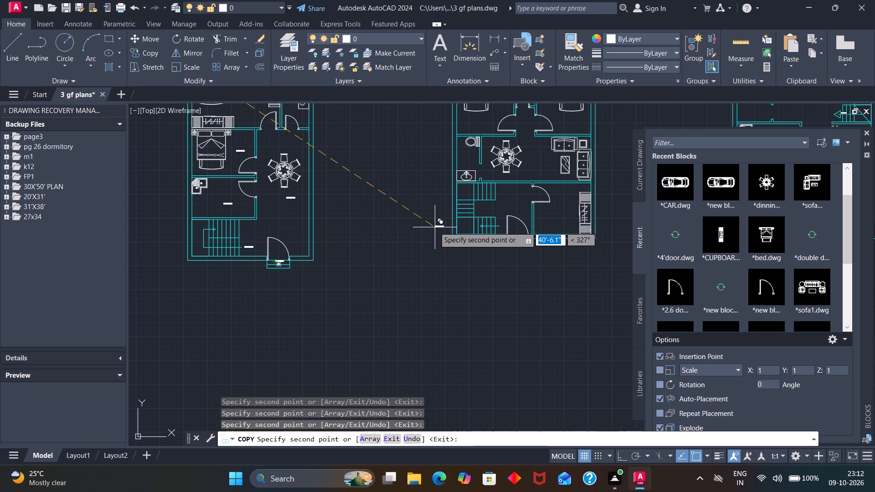
pyautogui.scroll(-2, 483, 145)
pyautogui.scroll(2, 482, 128)
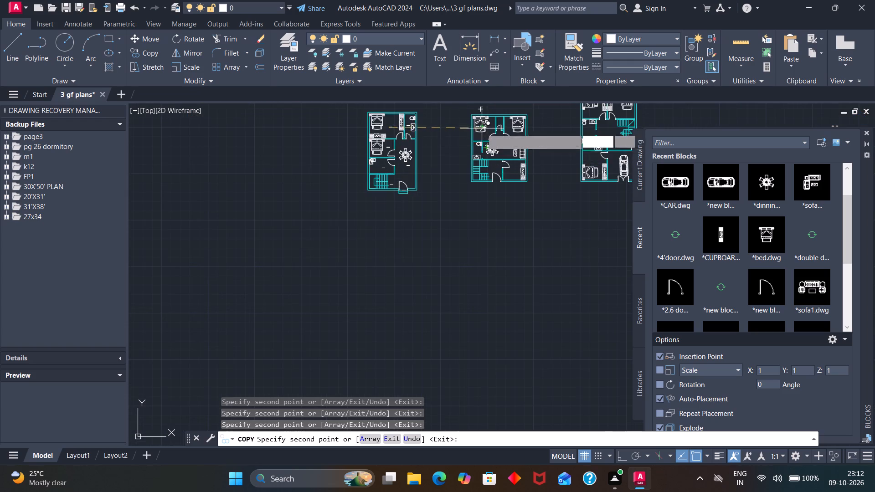
pyautogui.scroll(2, 485, 134)
pyautogui.click(459, 173)
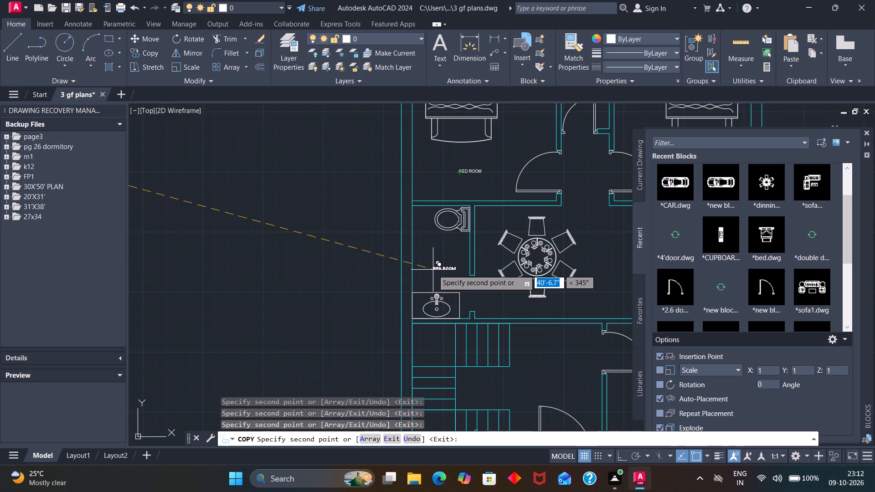
pyautogui.click(433, 267)
pyautogui.scroll(-3, 437, 268)
pyautogui.scroll(3, 483, 336)
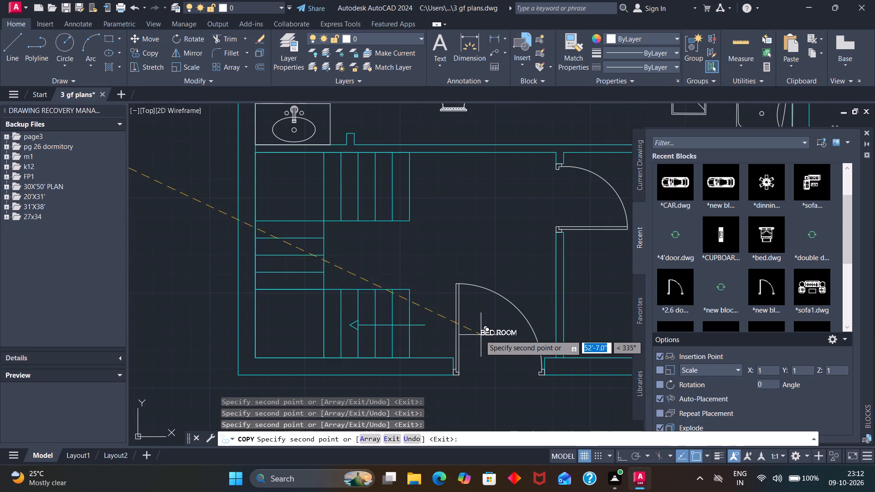
pyautogui.click(426, 325)
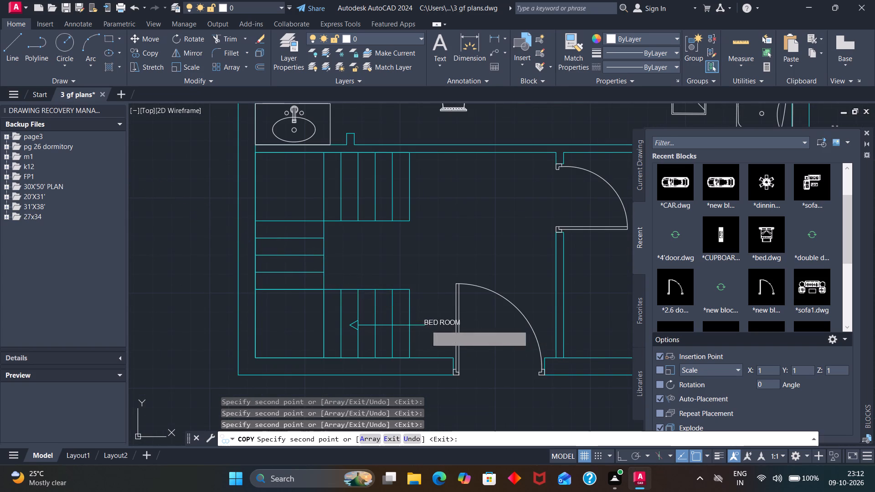
pyautogui.click(485, 384)
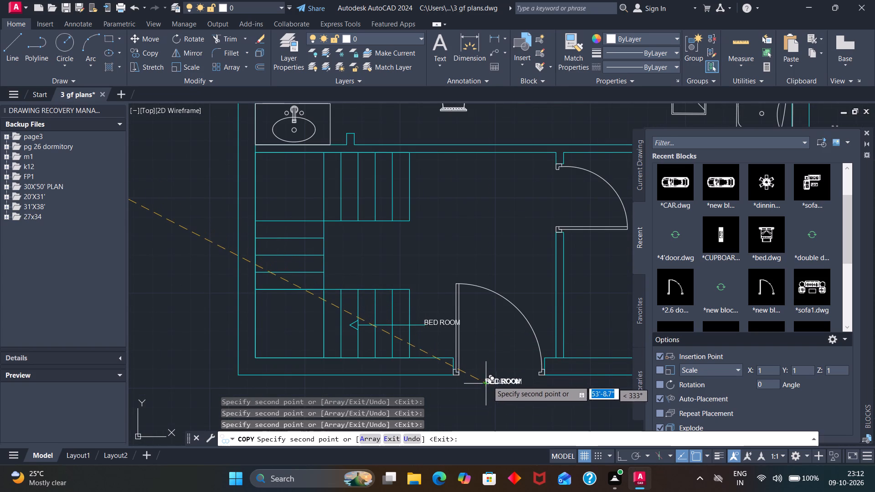
# Copy the label into the middle plan's cupboard room, sofa area, dining area and right bedroom.
pyautogui.scroll(-3, 499, 363)
pyautogui.scroll(3, 538, 340)
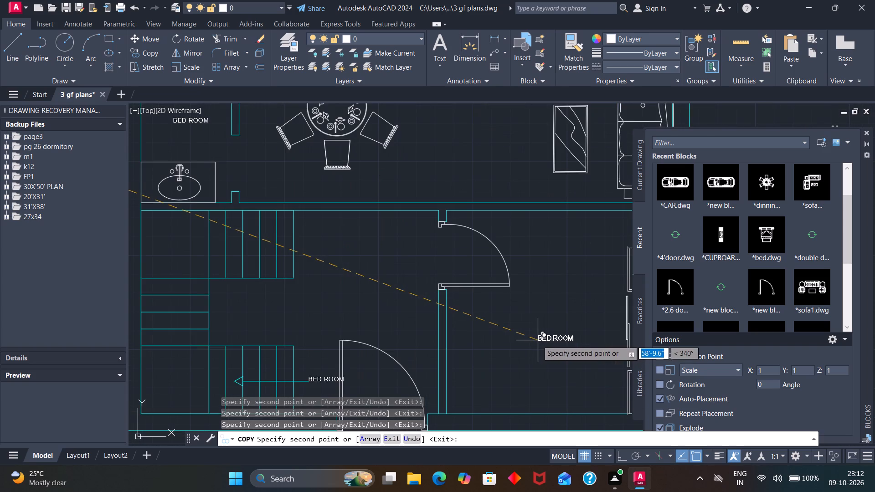
pyautogui.click(536, 340)
pyautogui.scroll(-3, 530, 320)
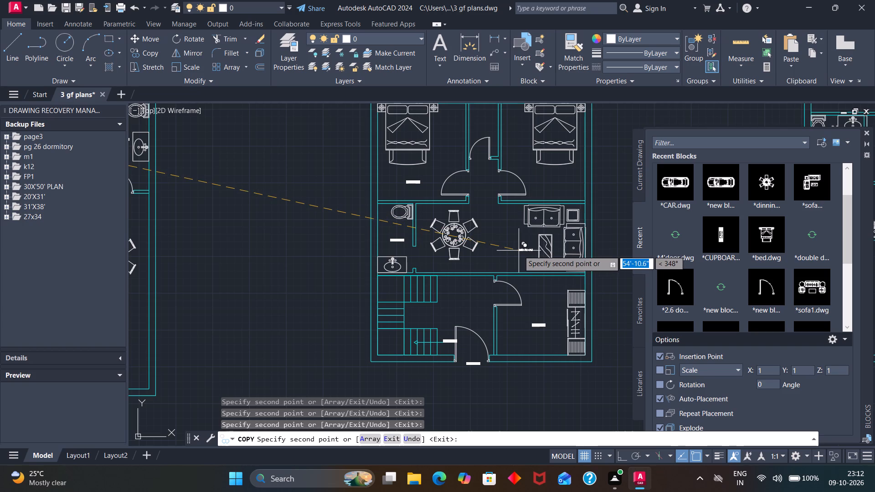
pyautogui.click(521, 250)
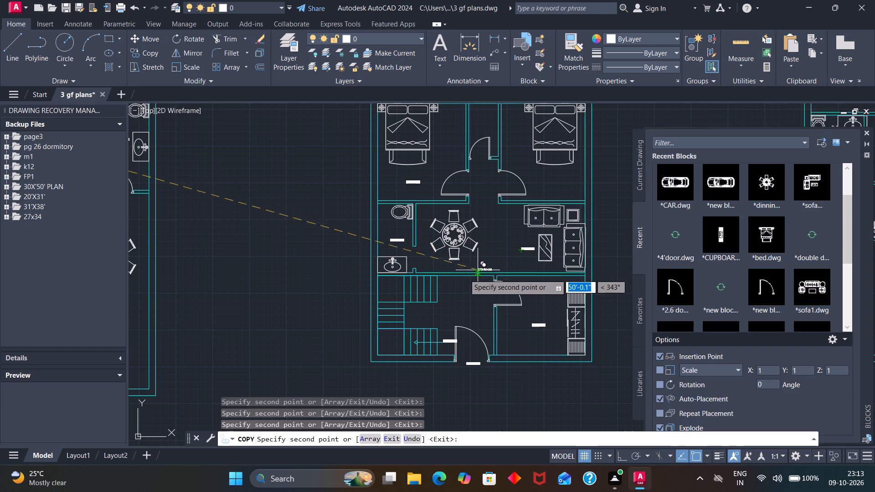
pyautogui.click(451, 266)
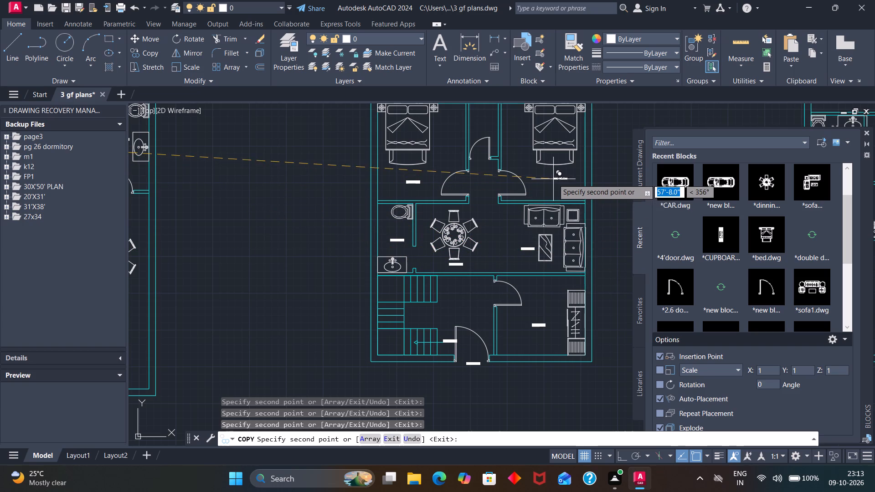
pyautogui.click(553, 183)
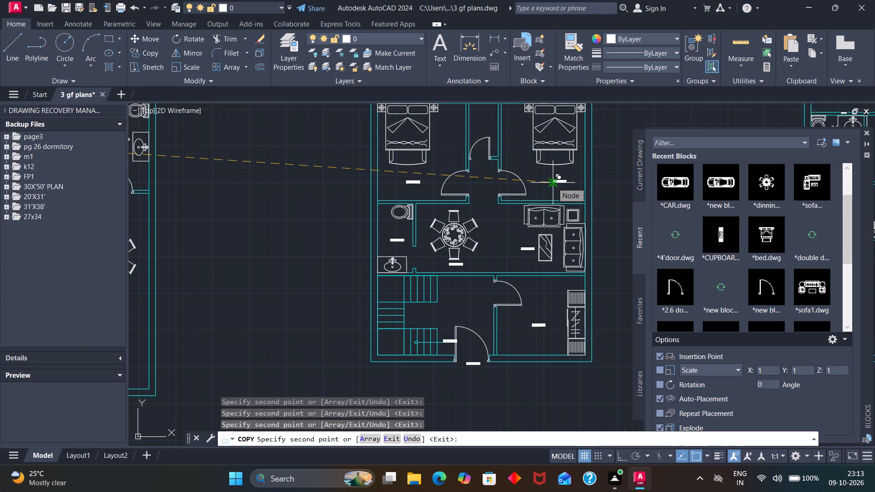
# Copy the BED ROOM label into the third plan's two upper bedrooms and its toilet.
pyautogui.scroll(-4, 552, 183)
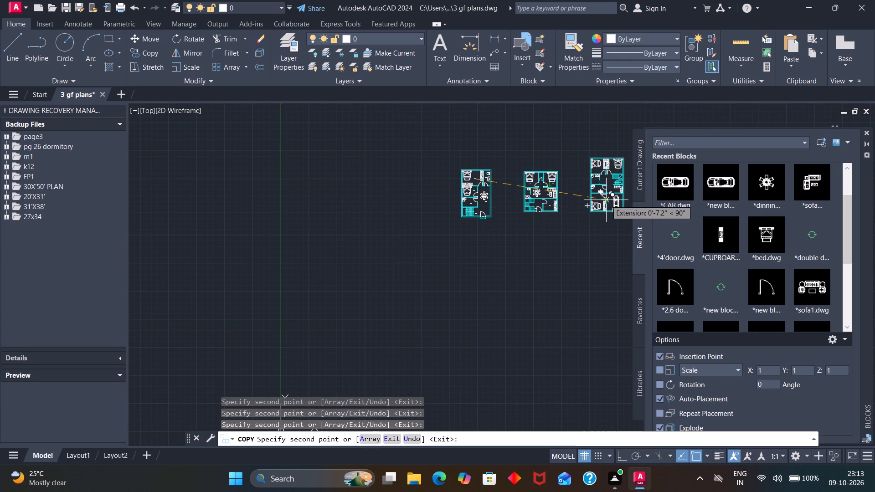
pyautogui.scroll(3, 608, 198)
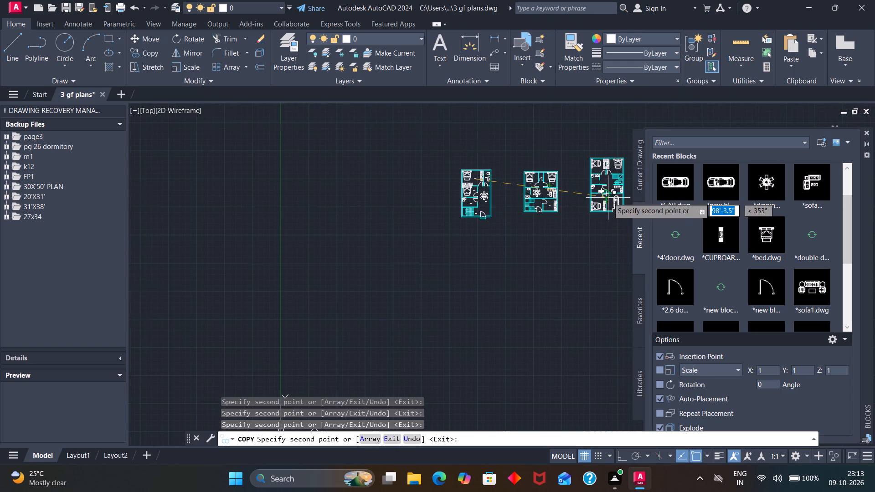
pyautogui.scroll(-3, 606, 180)
pyautogui.scroll(5, 612, 168)
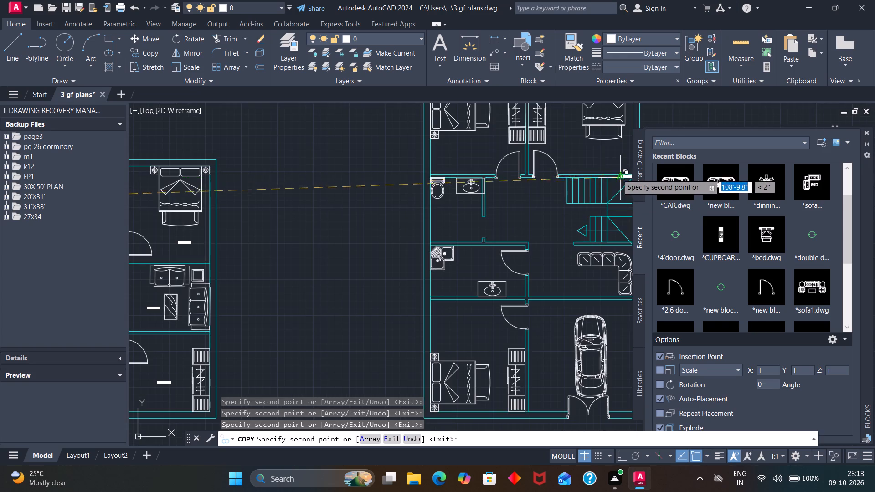
pyautogui.click(453, 154)
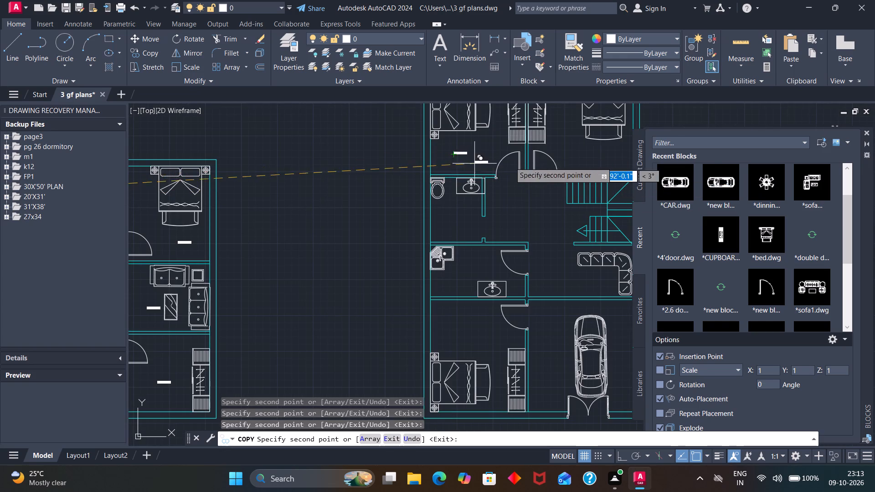
pyautogui.click(603, 162)
pyautogui.click(452, 221)
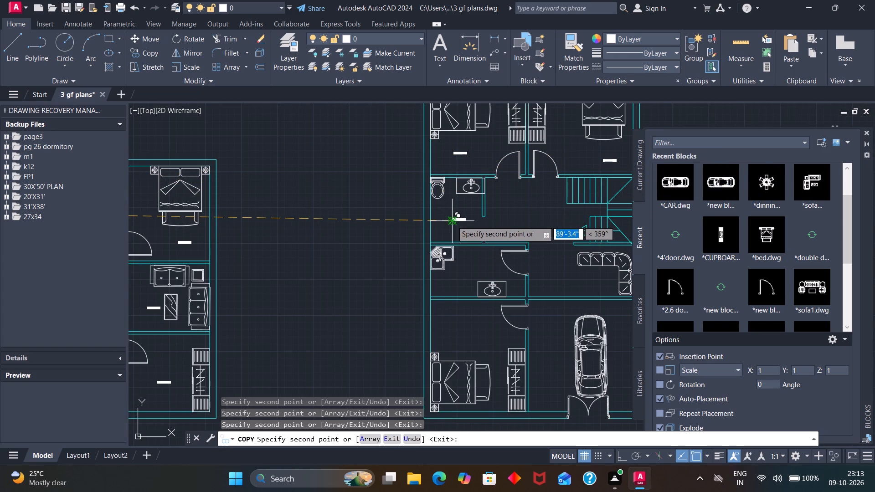
# Copy the label beside the third plan's L-shaped sofa and into the kitchen with the corner sink.
pyautogui.scroll(-1, 556, 235)
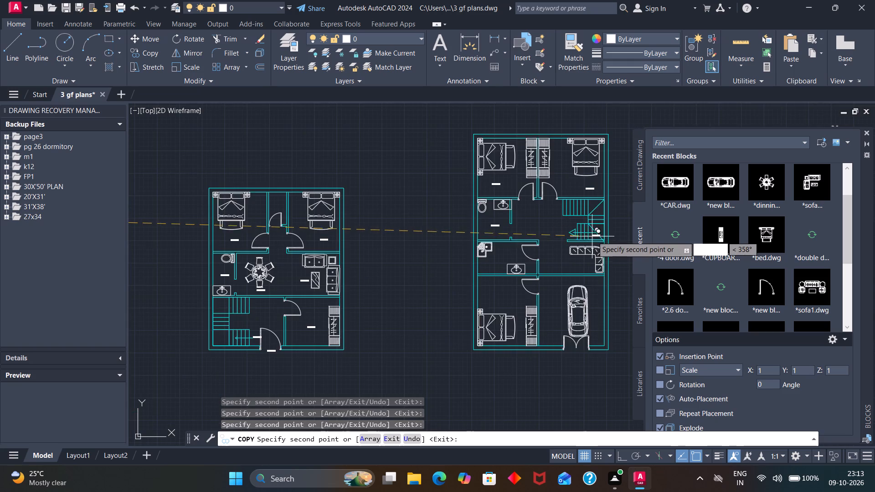
pyautogui.scroll(3, 592, 236)
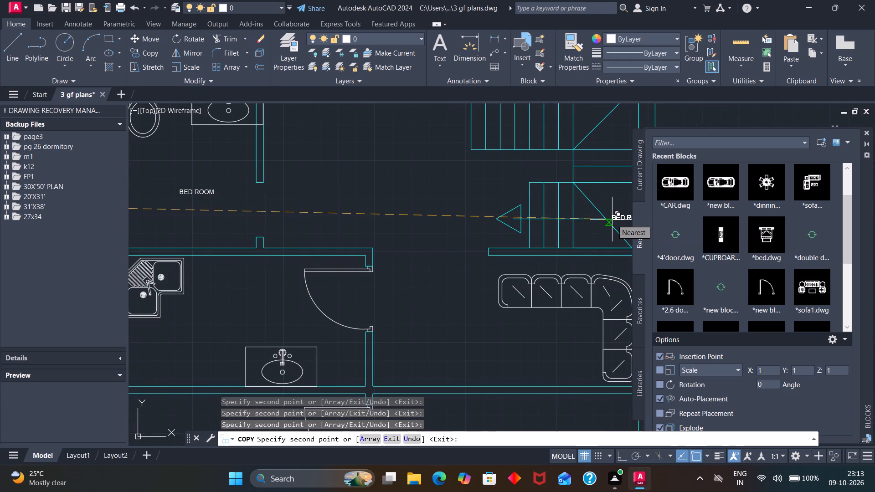
pyautogui.scroll(-2, 484, 334)
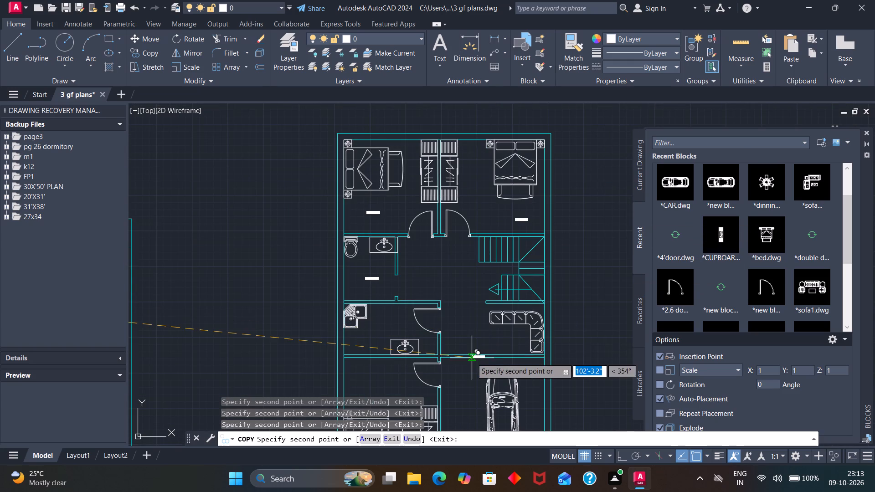
pyautogui.click(473, 333)
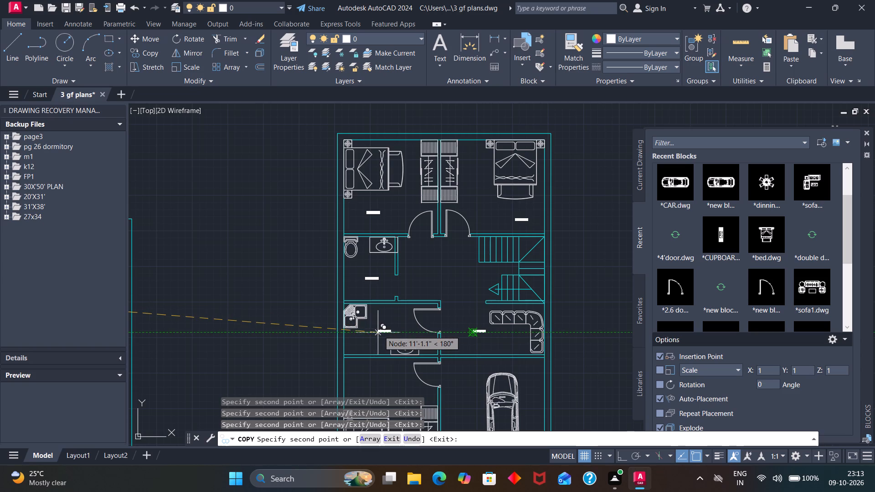
pyautogui.click(380, 329)
# Copy the label into the third plan's lower bedroom, onto the parked car and at the entrance gate, and finish copying.
pyautogui.scroll(-3, 382, 327)
pyautogui.scroll(3, 380, 346)
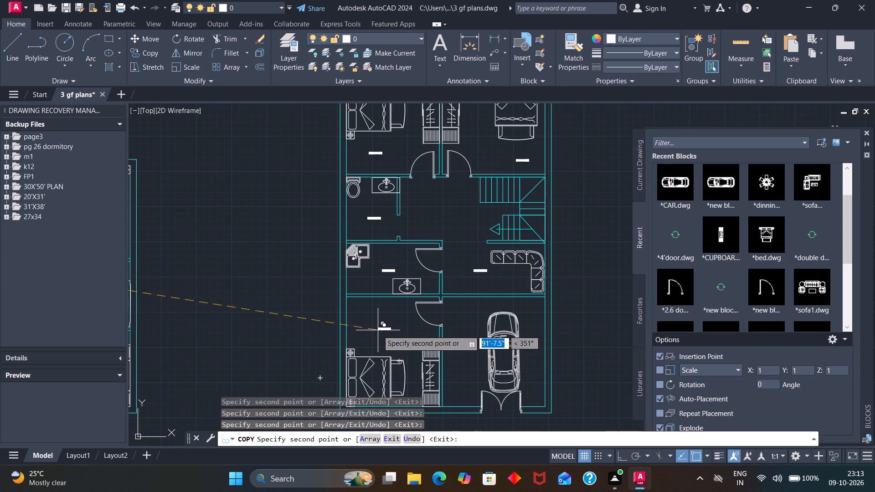
pyautogui.click(378, 330)
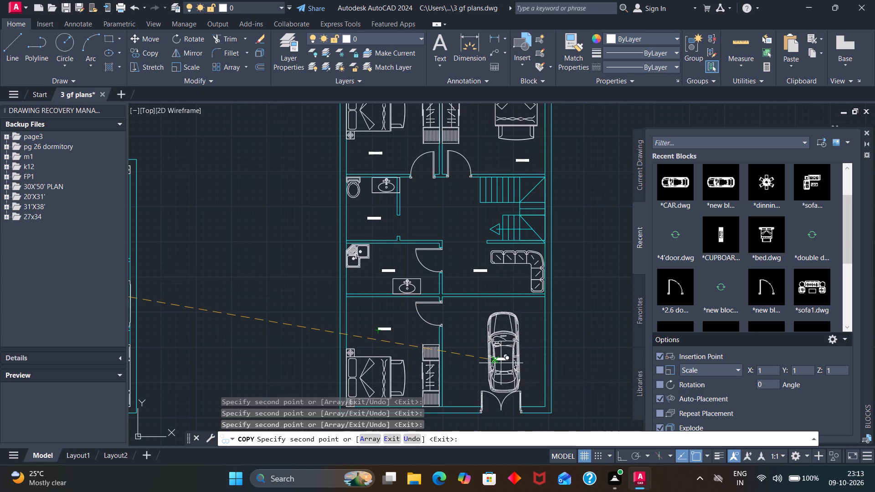
pyautogui.click(501, 363)
pyautogui.scroll(-2, 487, 390)
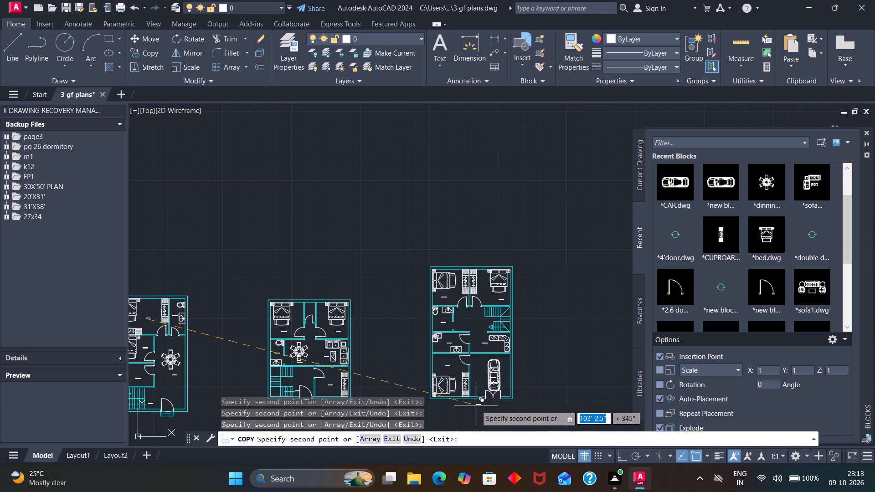
pyautogui.scroll(2, 495, 415)
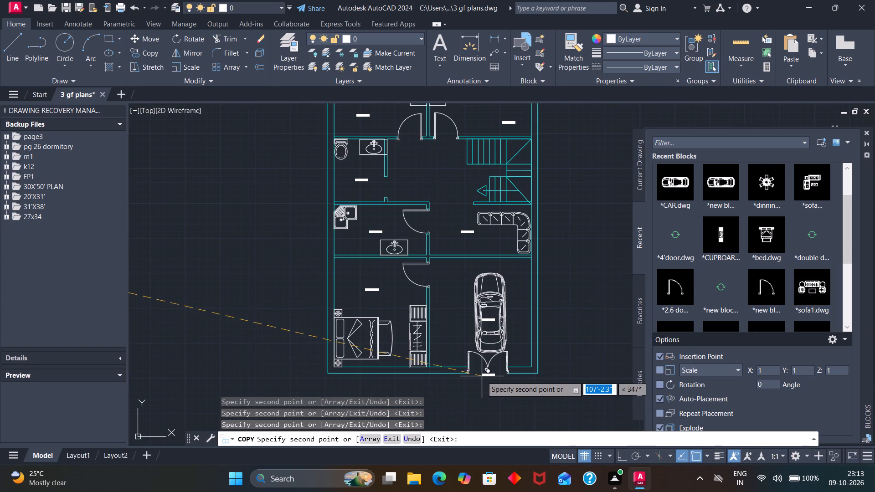
pyautogui.click(482, 377)
pyautogui.scroll(-2, 345, 359)
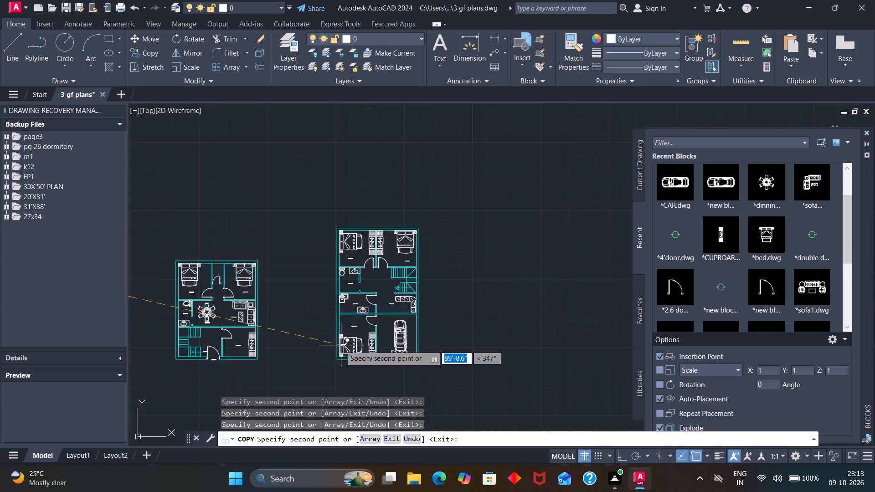
pyautogui.scroll(-1, 340, 345)
pyautogui.scroll(-2, 239, 258)
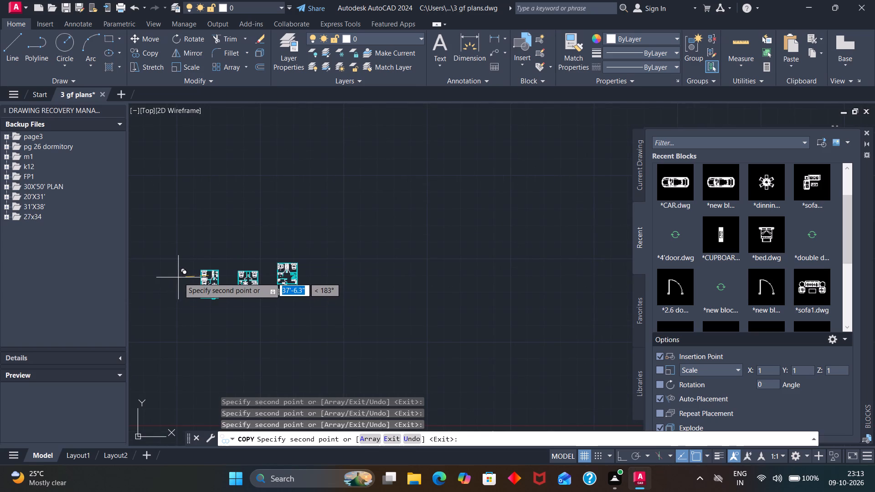
pyautogui.press('Escape')
# Change the BED ROOM label in the first plan's bathroom to TOI/BATH.
pyautogui.scroll(7, 205, 277)
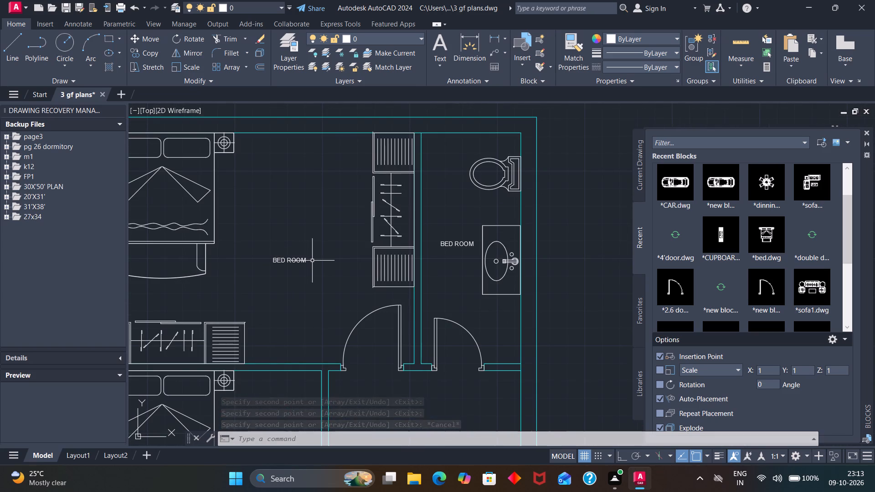
pyautogui.click(463, 243)
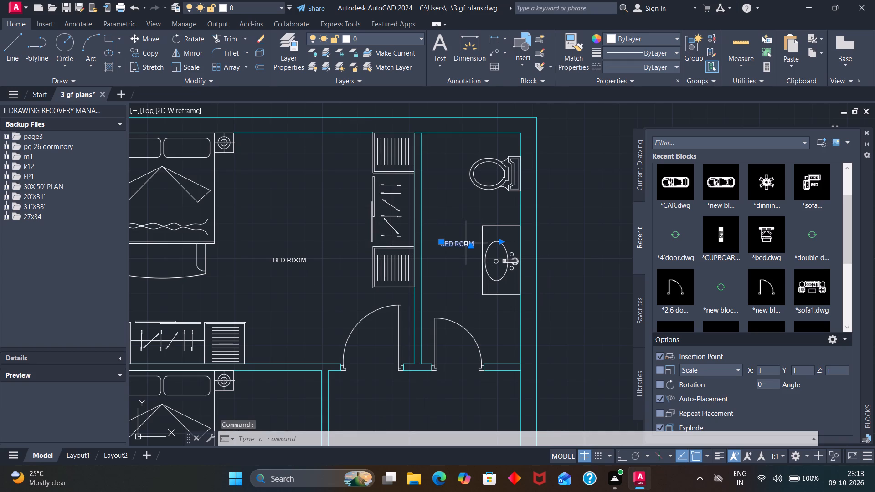
pyautogui.press('t')
pyautogui.press('e')
pyautogui.press('Return')
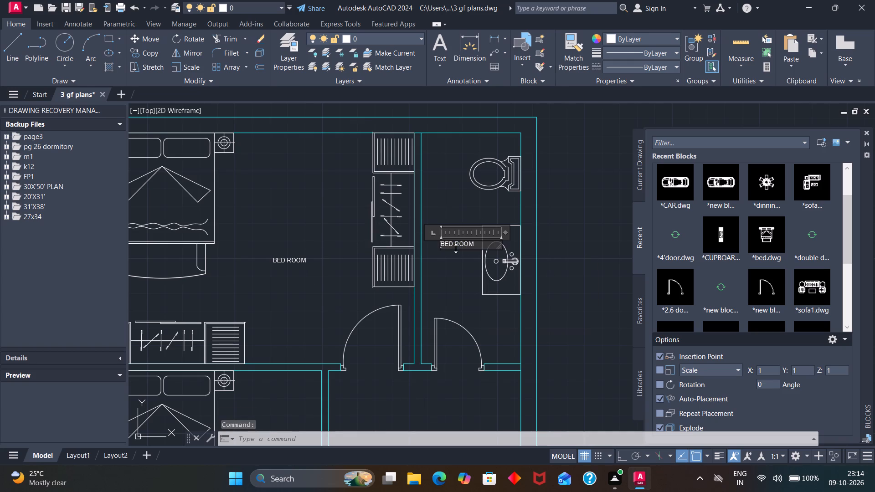
pyautogui.click(480, 241)
pyautogui.press('BackSpace')
pyautogui.press('BackSpace')
pyautogui.press('BackSpace')
pyautogui.press('BackSpace')
pyautogui.press('BackSpace')
pyautogui.press('BackSpace')
pyautogui.press('BackSpace')
pyautogui.press('BackSpace')
pyautogui.press('BackSpace')
pyautogui.press('BackSpace')
pyautogui.press('BackSpace')
pyautogui.press('BackSpace')
pyautogui.press('BackSpace')
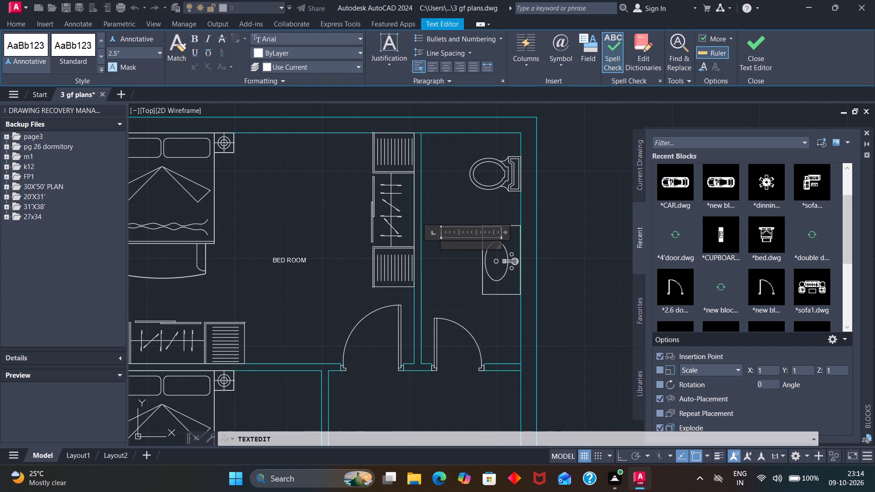
pyautogui.write('TOI')
pyautogui.write('/BATH')
pyautogui.scroll(-2, 463, 255)
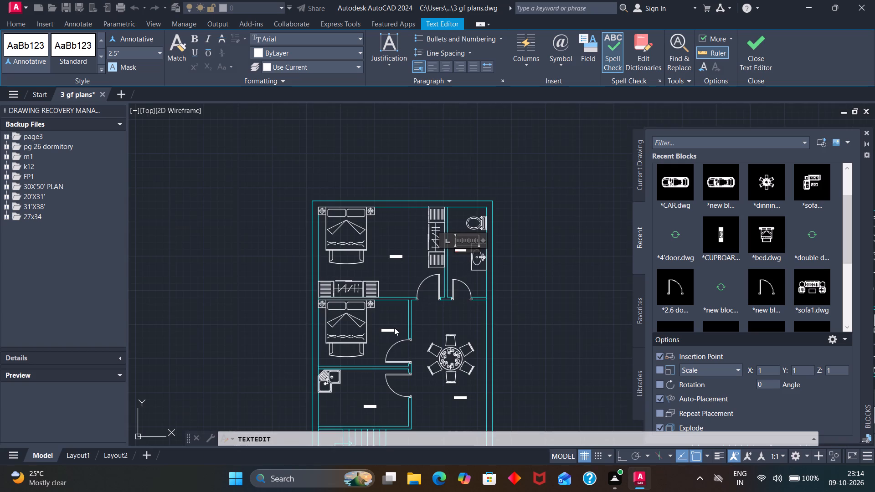
pyautogui.scroll(2, 389, 336)
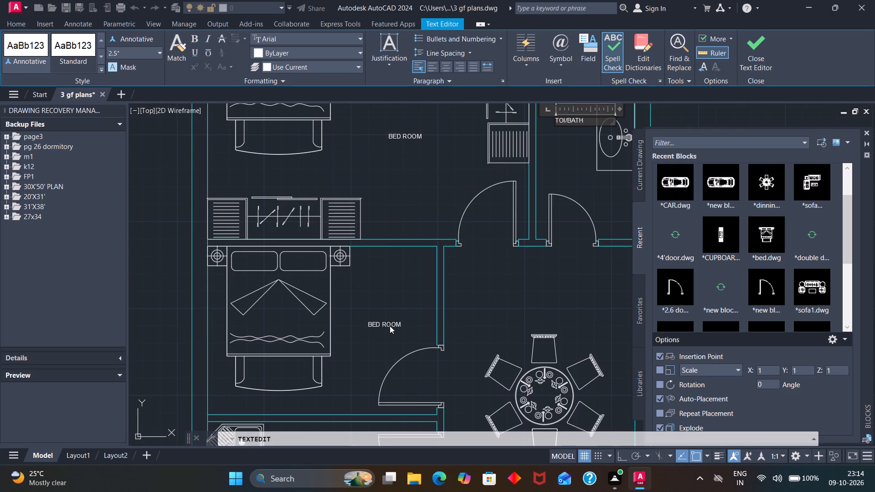
pyautogui.scroll(-2, 390, 325)
pyautogui.scroll(-2, 463, 372)
pyautogui.scroll(3, 467, 386)
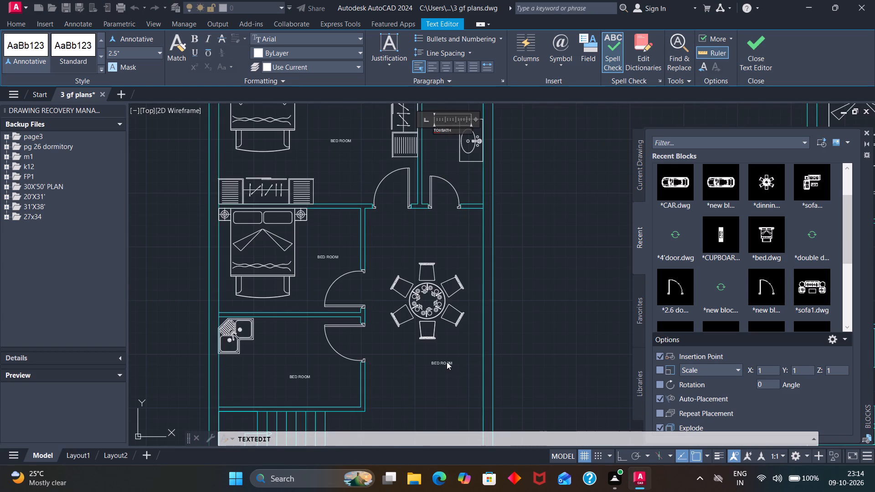
pyautogui.click(449, 362)
# Change the BED ROOM label below the first plan's dining table to DINING.
pyautogui.click(456, 363)
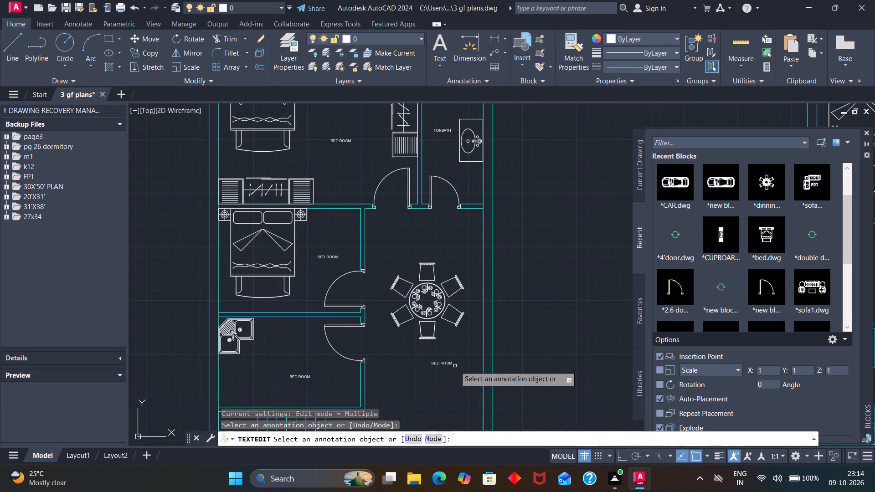
pyautogui.scroll(2, 455, 363)
pyautogui.click(434, 364)
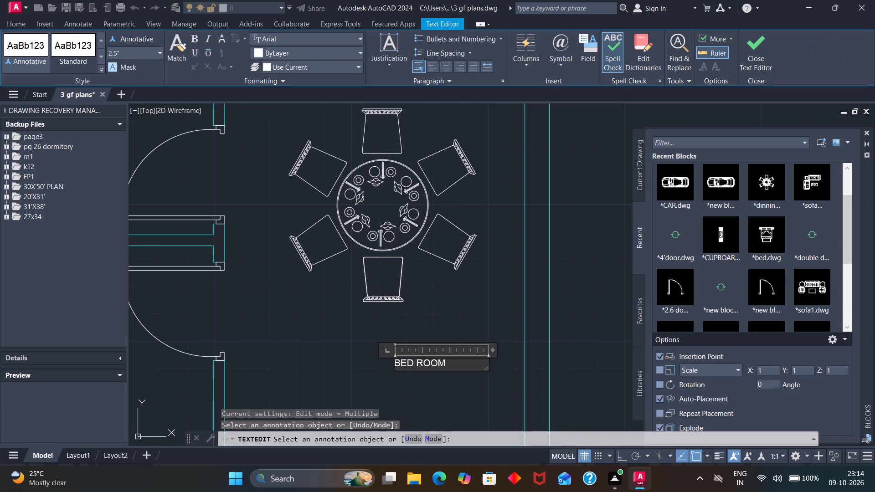
pyautogui.click(447, 362)
pyautogui.press('BackSpace')
pyautogui.press('BackSpace')
pyautogui.press('BackSpace')
pyautogui.press('BackSpace')
pyautogui.press('BackSpace')
pyautogui.press('BackSpace')
pyautogui.press('BackSpace')
pyautogui.press('BackSpace')
pyautogui.press('BackSpace')
pyautogui.press('BackSpace')
pyautogui.press('BackSpace')
pyautogui.press('BackSpace')
pyautogui.press('d')
pyautogui.press('i')
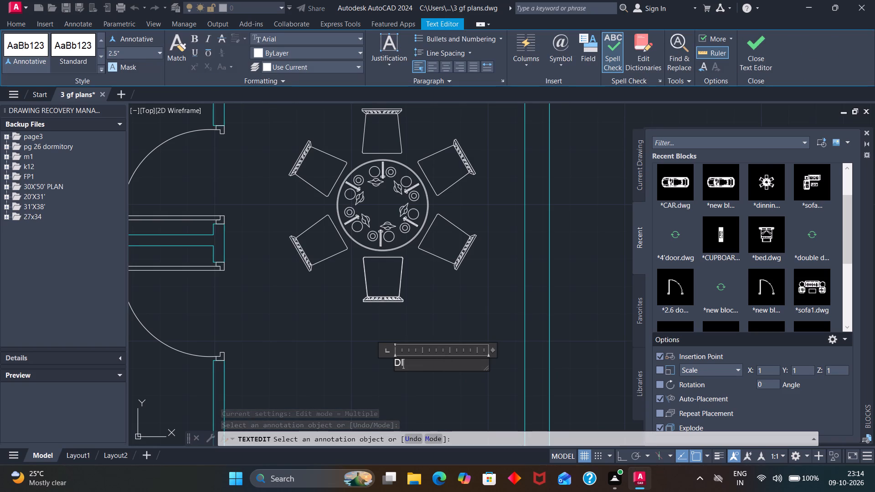
pyautogui.press('n')
pyautogui.press('o')
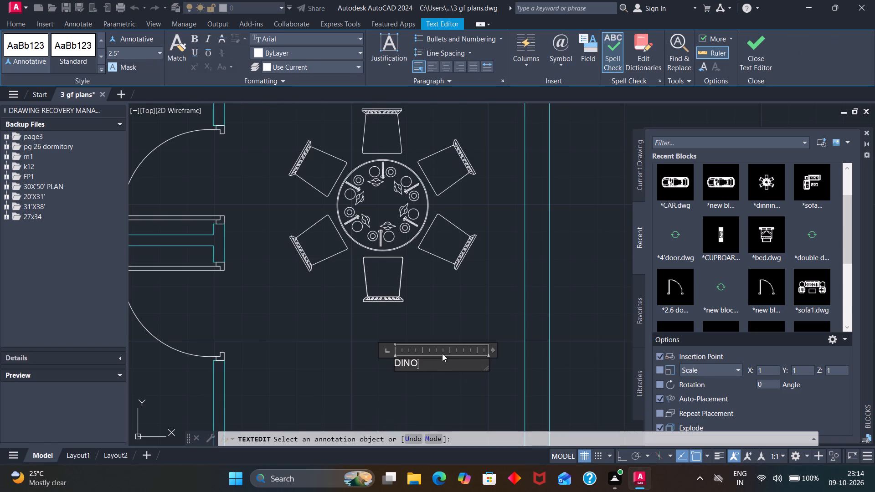
pyautogui.press('BackSpace')
pyautogui.press('i')
pyautogui.press('n')
pyautogui.press('g')
pyautogui.scroll(-3, 370, 354)
pyautogui.scroll(3, 277, 356)
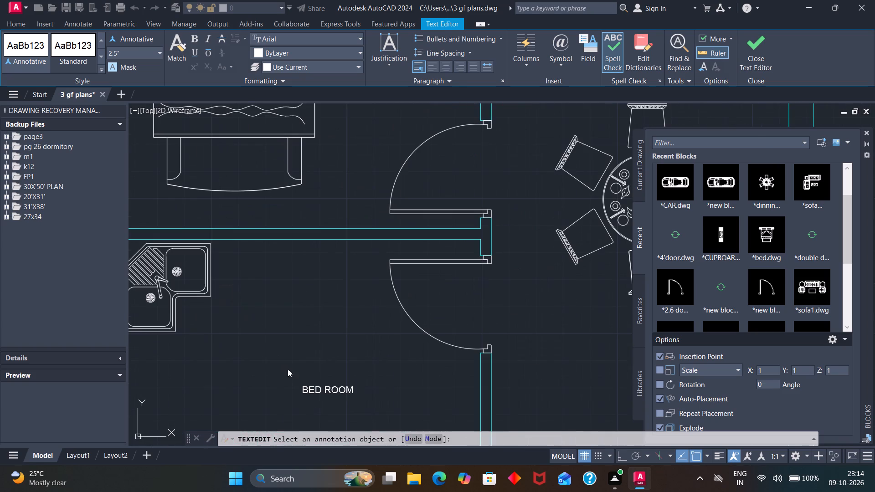
pyautogui.click(340, 386)
# Change the BED ROOM label in the first plan's room with the corner sink to KITCHEN.
pyautogui.click(355, 389)
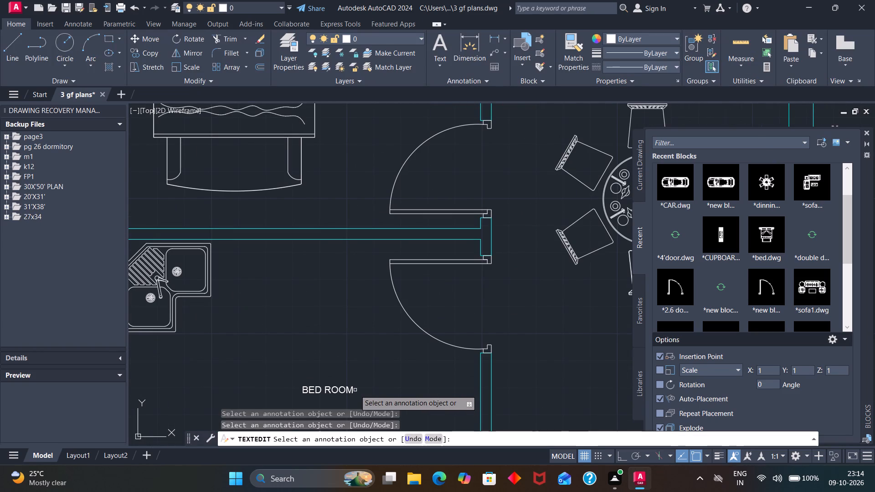
pyautogui.click(349, 392)
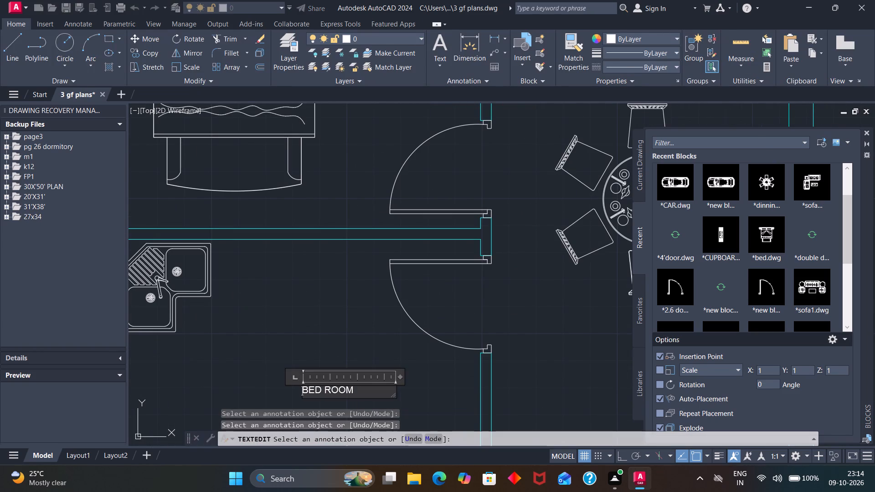
pyautogui.click(356, 390)
pyautogui.press('BackSpace')
pyautogui.press('BackSpace')
pyautogui.press('BackSpace')
pyautogui.press('BackSpace')
pyautogui.press('BackSpace')
pyautogui.press('BackSpace')
pyautogui.press('BackSpace')
pyautogui.press('BackSpace')
pyautogui.press('BackSpace')
pyautogui.press('BackSpace')
pyautogui.press('BackSpace')
pyautogui.press('BackSpace')
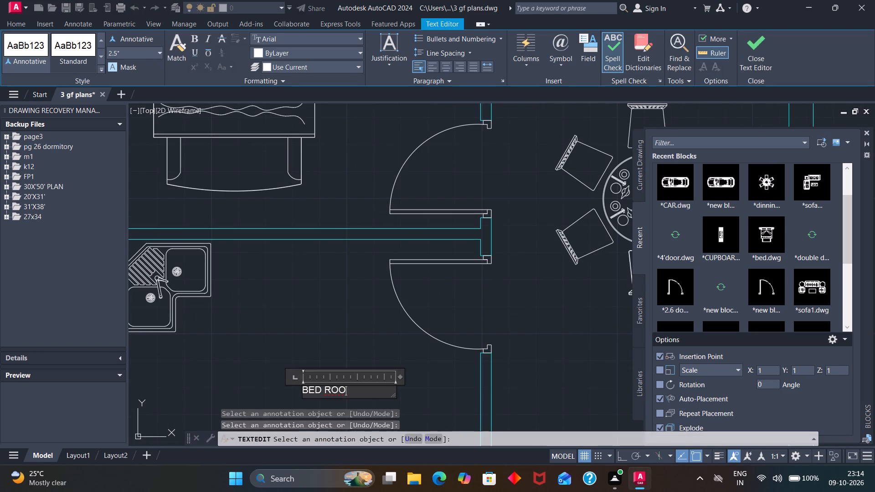
pyautogui.scroll(-2, 355, 384)
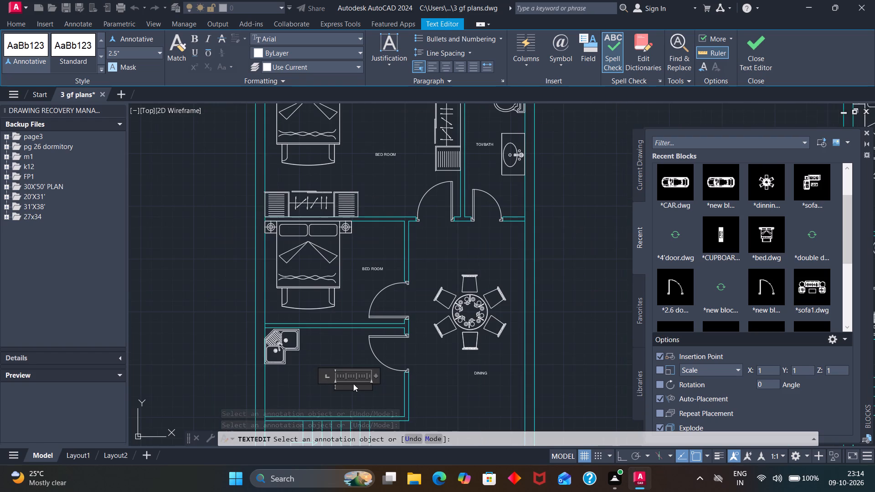
pyautogui.press('k')
pyautogui.write('ITC')
pyautogui.press('h')
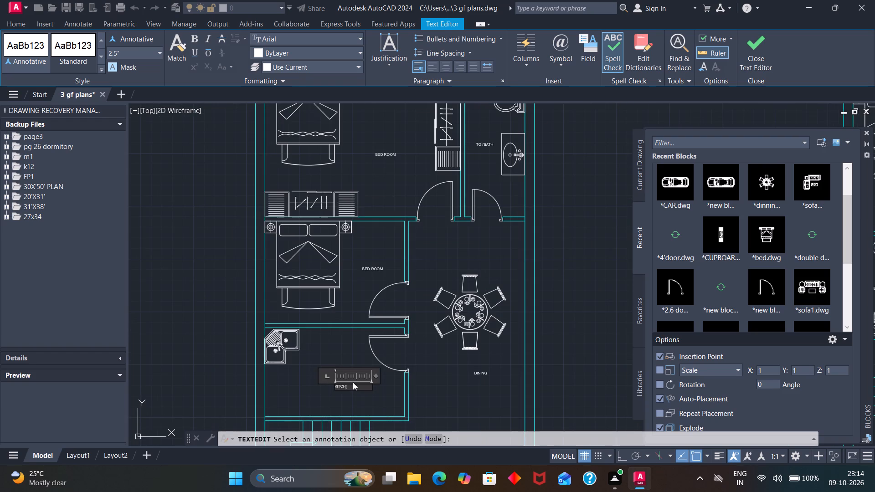
pyautogui.press('e')
pyautogui.press('n')
pyautogui.scroll(-3, 350, 372)
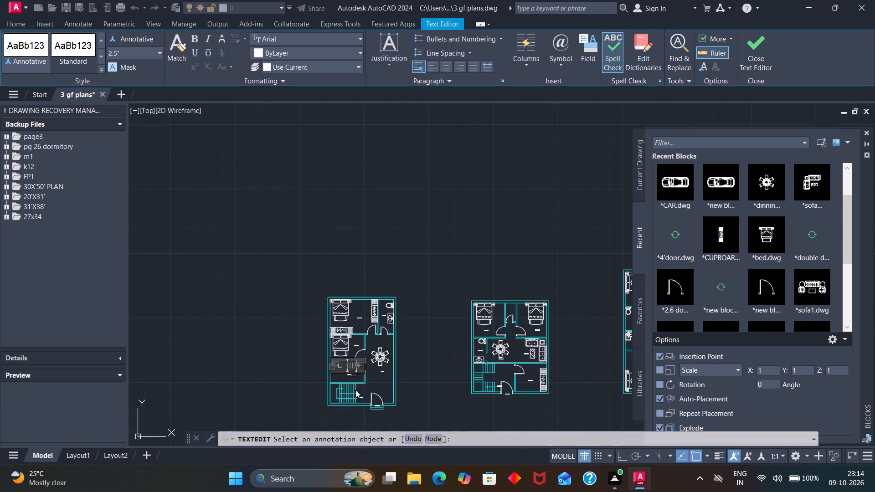
pyautogui.scroll(4, 365, 400)
pyautogui.click(339, 384)
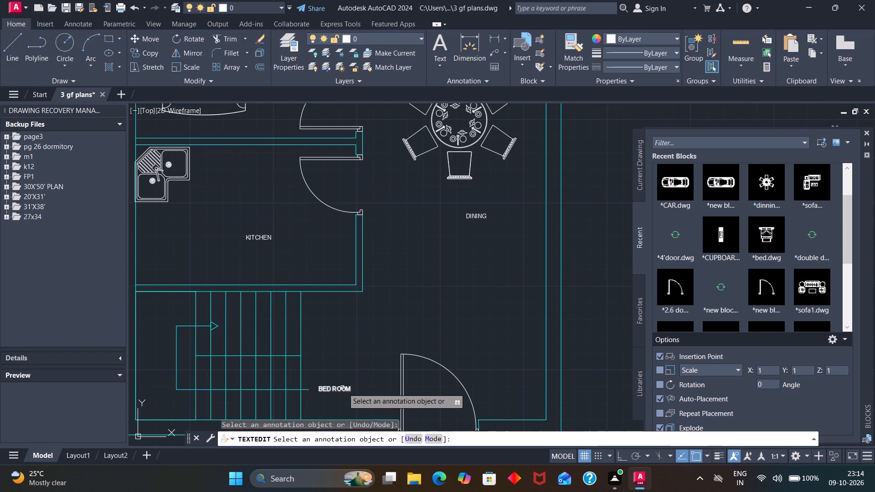
# Change the BED ROOM label beside the first plan's staircase to UP.
pyautogui.click(345, 389)
pyautogui.click(357, 392)
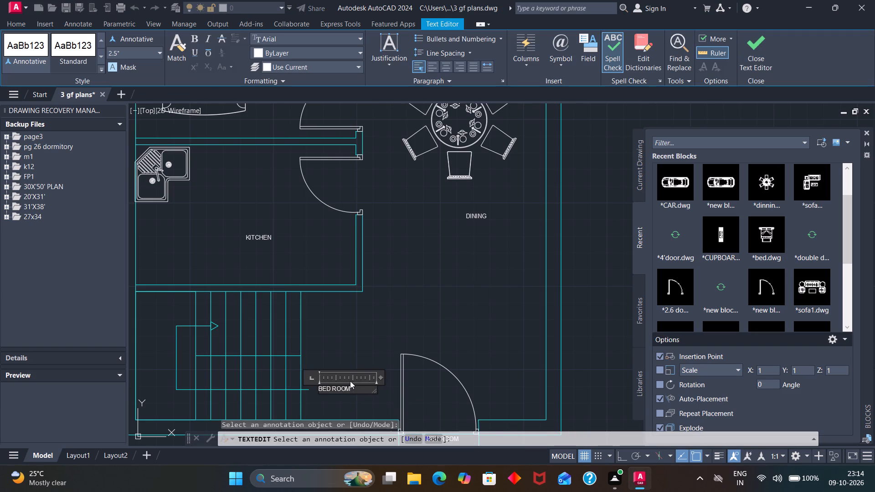
pyautogui.press('BackSpace')
pyautogui.press('BackSpace')
pyautogui.press('BackSpace')
pyautogui.press('BackSpace')
pyautogui.press('BackSpace')
pyautogui.press('BackSpace')
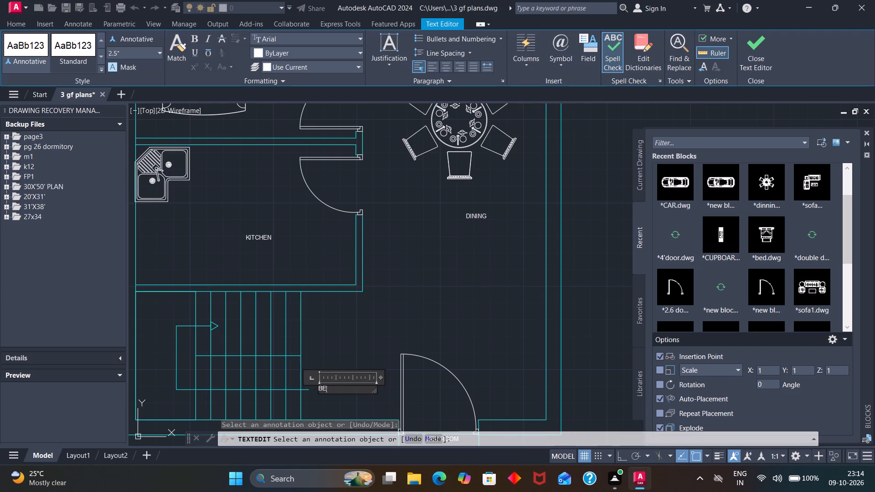
pyautogui.press('BackSpace')
pyautogui.press('BackSpace')
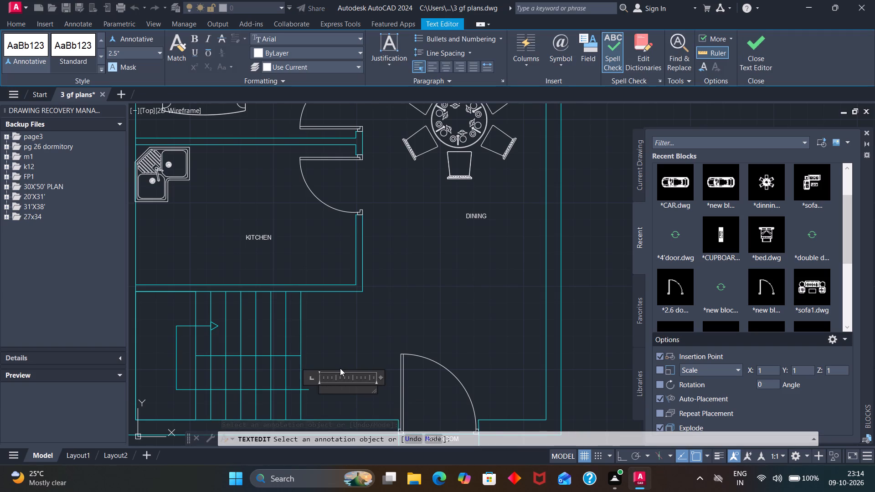
pyautogui.press('u')
pyautogui.press('p')
pyautogui.scroll(-3, 374, 405)
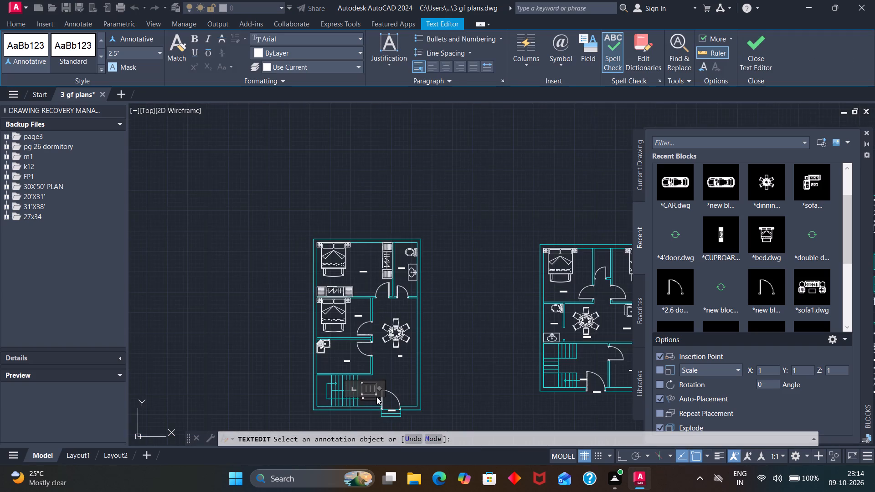
pyautogui.scroll(4, 391, 410)
pyautogui.scroll(-1, 397, 417)
pyautogui.click(396, 420)
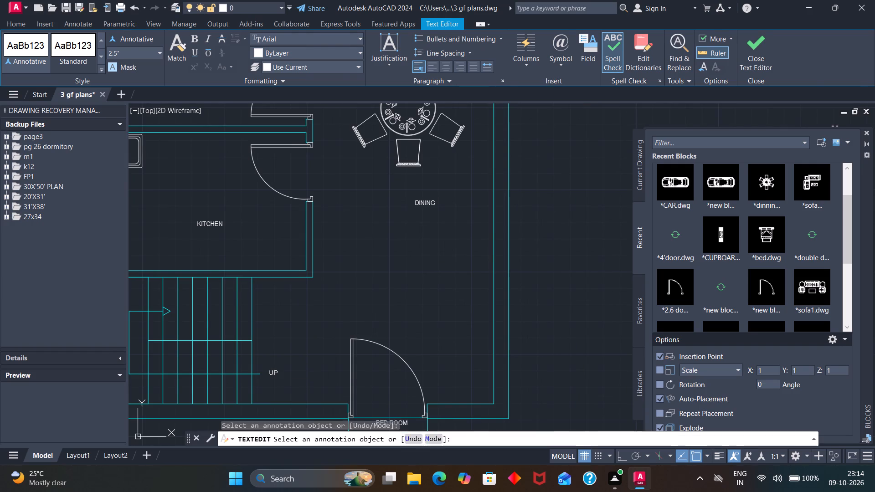
# Change the BED ROOM label at the first plan's entrance door to ENTRY.
pyautogui.scroll(-2, 402, 420)
pyautogui.scroll(2, 406, 424)
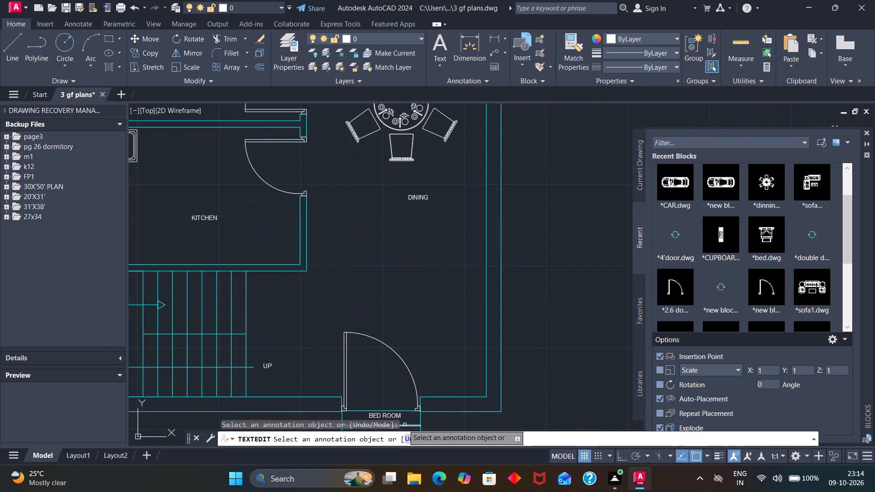
pyautogui.click(394, 416)
pyautogui.click(396, 416)
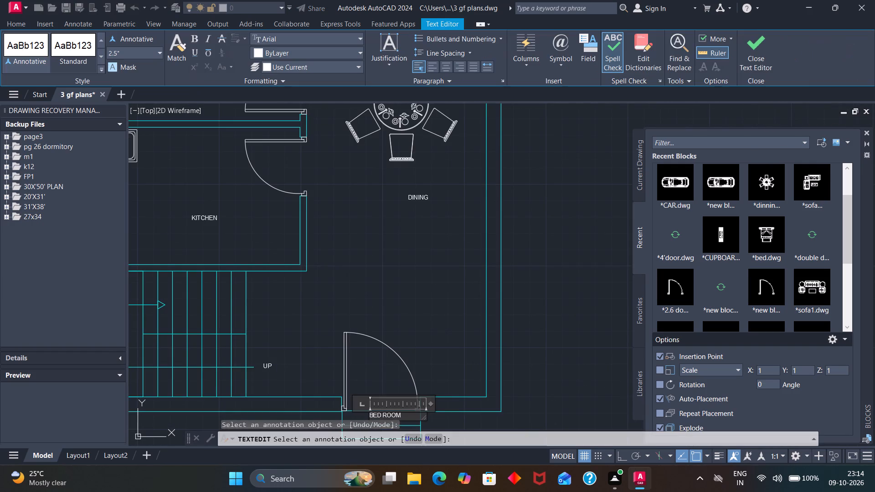
pyautogui.click(401, 416)
pyautogui.press('BackSpace')
pyautogui.press('BackSpace')
pyautogui.press('BackSpace')
pyautogui.press('BackSpace')
pyautogui.press('BackSpace')
pyautogui.press('BackSpace')
pyautogui.press('BackSpace')
pyautogui.press('BackSpace')
pyautogui.press('e')
pyautogui.write('NT')
pyautogui.write('RY')
pyautogui.scroll(-3, 398, 405)
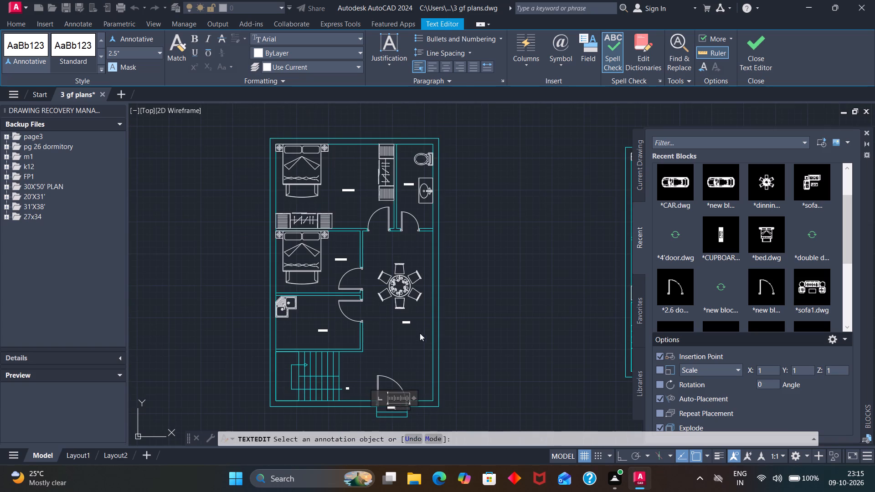
pyautogui.scroll(-2, 441, 308)
pyautogui.scroll(3, 580, 273)
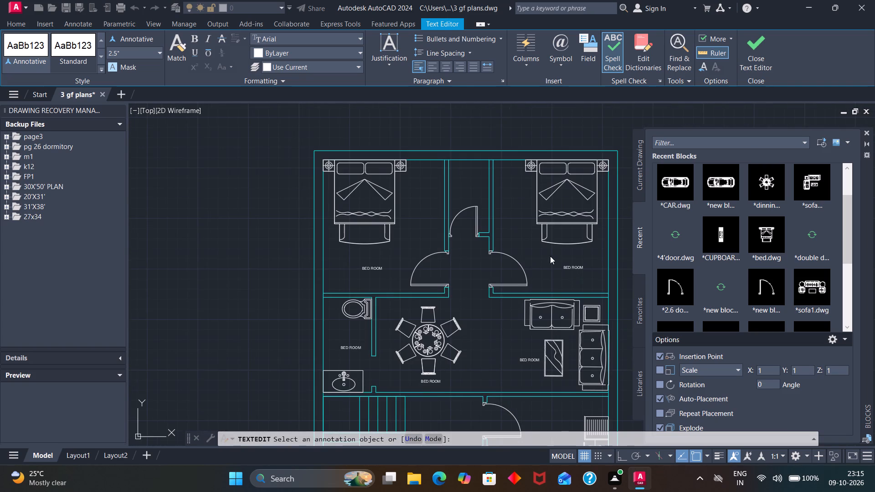
pyautogui.scroll(1, 547, 254)
pyautogui.click(272, 275)
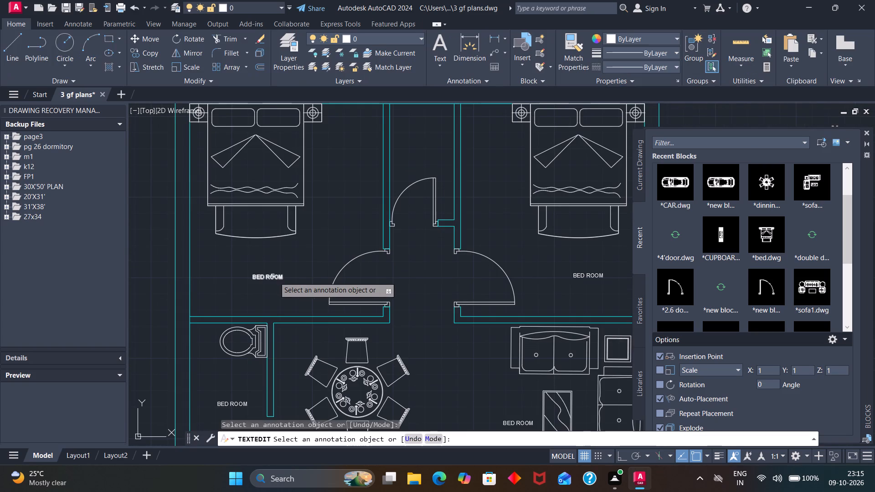
# Change the BED ROOM label in the second plan's bathroom, between the WC and the washbasin, to TOILET.
pyautogui.scroll(-1, 281, 278)
pyautogui.scroll(1, 253, 361)
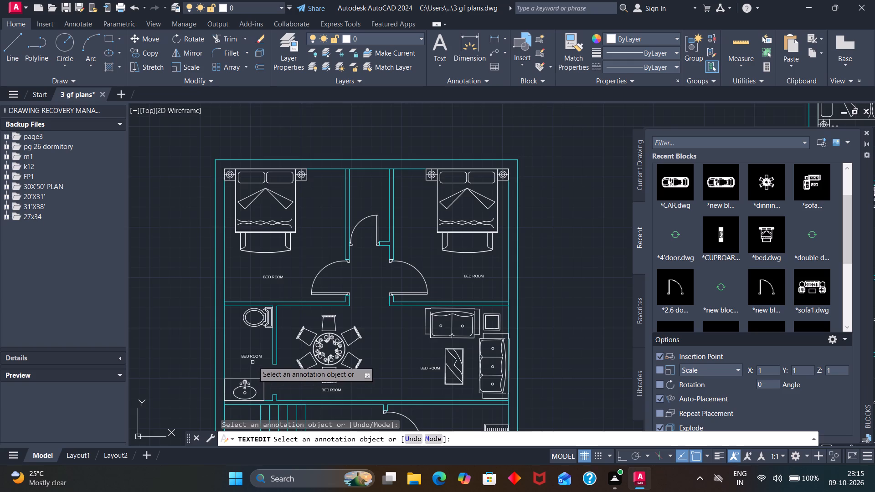
pyautogui.click(254, 354)
pyautogui.click(254, 354)
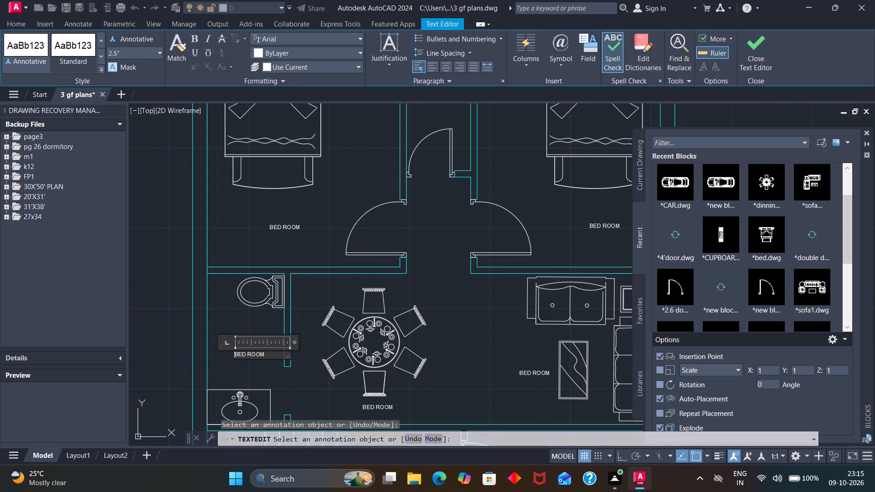
pyautogui.click(266, 356)
pyautogui.press('BackSpace')
pyautogui.press('BackSpace')
pyautogui.press('BackSpace')
pyautogui.press('BackSpace')
pyautogui.press('BackSpace')
pyautogui.press('BackSpace')
pyautogui.press('BackSpace')
pyautogui.press('BackSpace')
pyautogui.press('BackSpace')
pyautogui.press('BackSpace')
pyautogui.press('BackSpace')
pyautogui.press('t')
pyautogui.write('OI')
pyautogui.press('l')
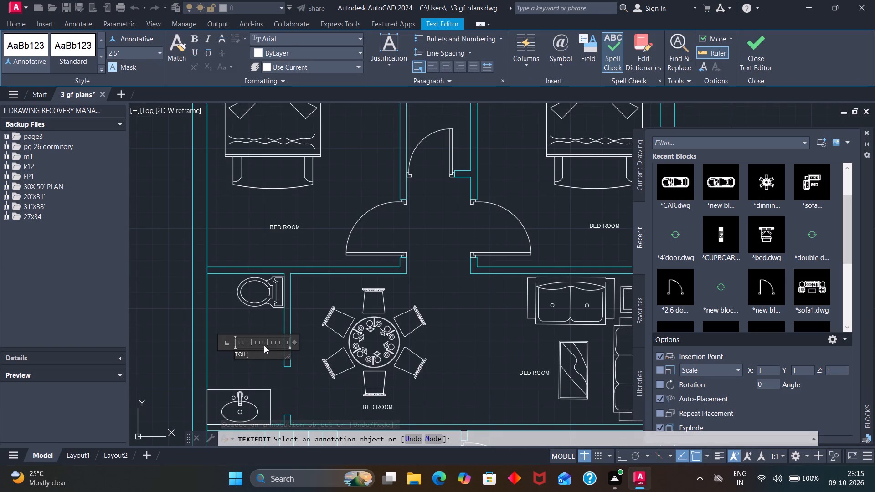
pyautogui.write('ET')
pyautogui.scroll(-1, 264, 346)
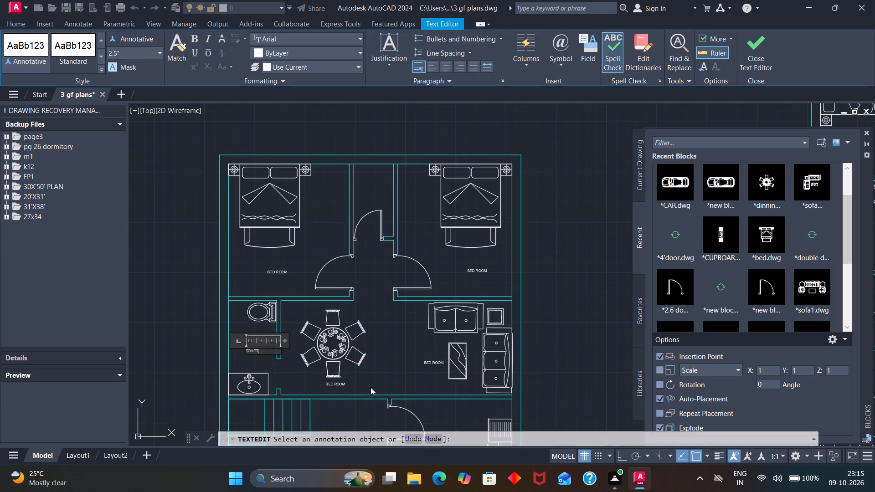
pyautogui.click(336, 384)
# Change the BED ROOM label below the second plan's dining table to DINING.
pyautogui.click(339, 384)
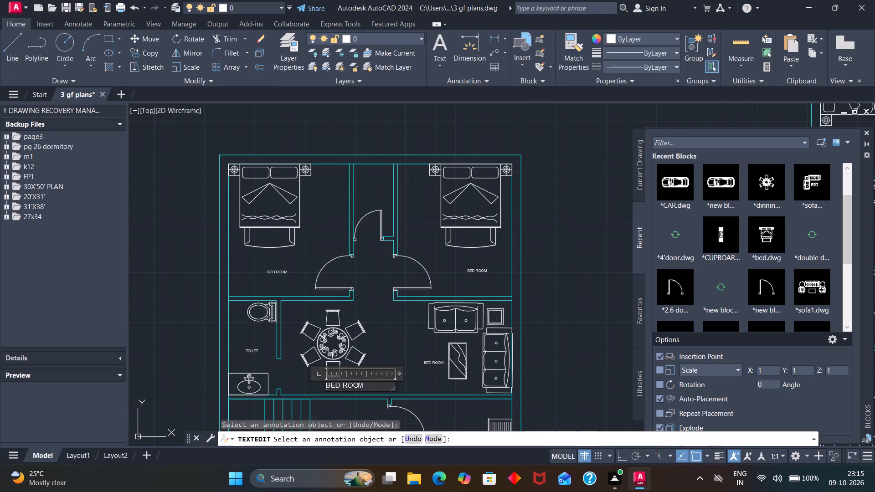
pyautogui.scroll(3, 349, 385)
pyautogui.click(390, 385)
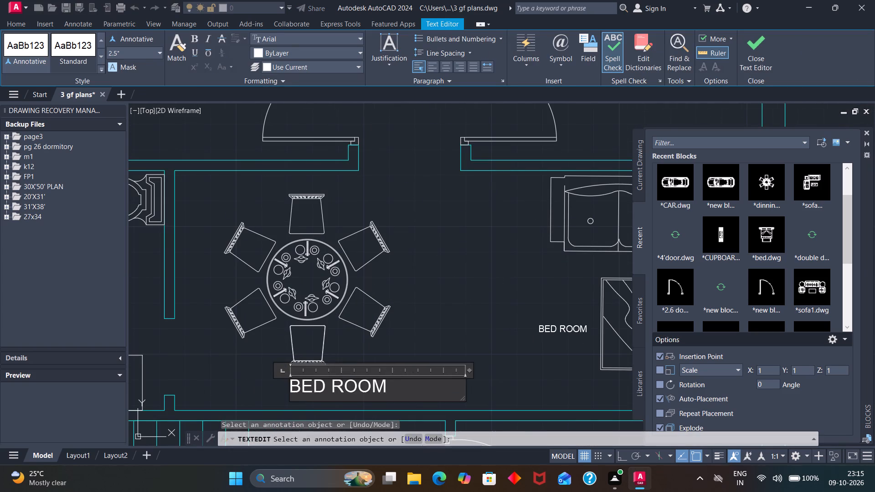
pyautogui.press('BackSpace')
pyautogui.press('BackSpace')
pyautogui.press('BackSpace')
pyautogui.press('BackSpace')
pyautogui.press('BackSpace')
pyautogui.press('BackSpace')
pyautogui.press('BackSpace')
pyautogui.press('BackSpace')
pyautogui.press('BackSpace')
pyautogui.press('BackSpace')
pyautogui.press('BackSpace')
pyautogui.press('BackSpace')
pyautogui.press('d')
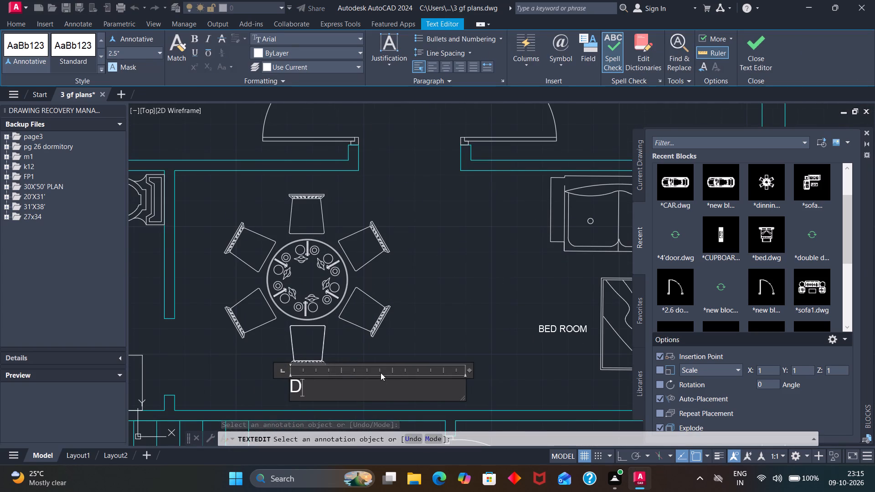
pyautogui.write('IN')
pyautogui.write('ING')
pyautogui.scroll(-2, 378, 375)
pyautogui.click(453, 356)
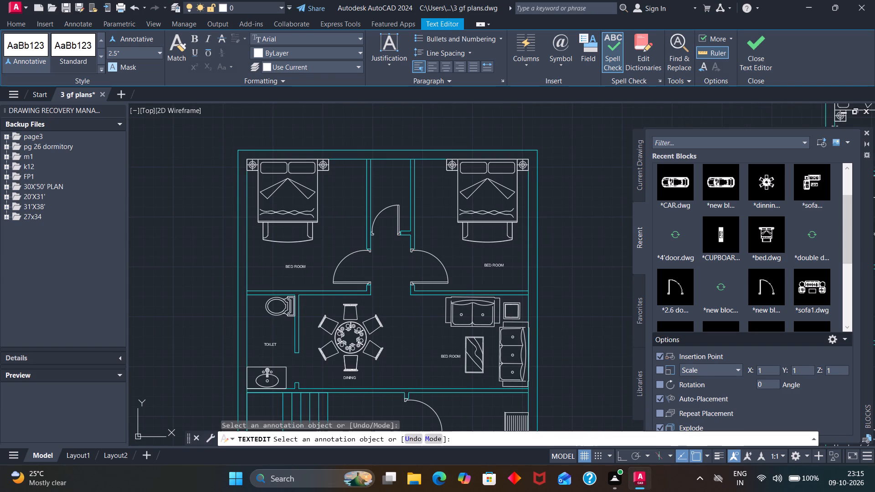
# Change the BED ROOM label beside the second plan's sofas and centre table to HALL.
pyautogui.click(453, 355)
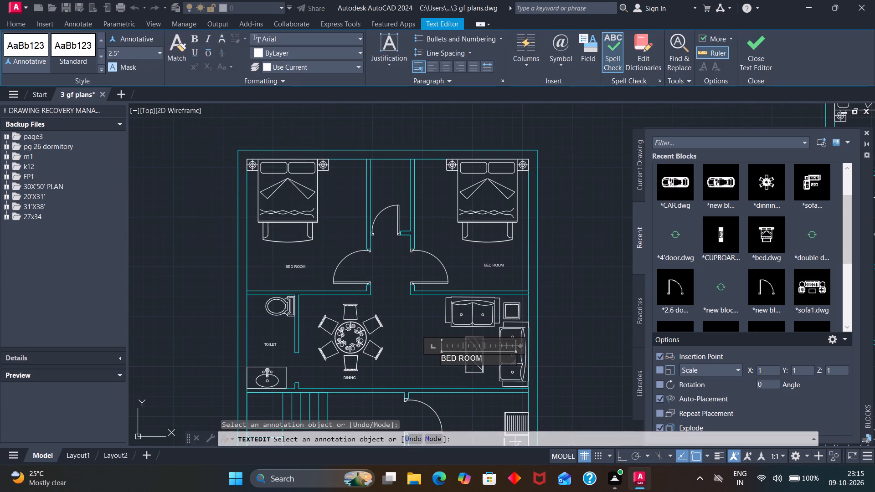
pyautogui.click(481, 356)
pyautogui.press('BackSpace')
pyautogui.press('BackSpace')
pyautogui.press('BackSpace')
pyautogui.press('BackSpace')
pyautogui.press('BackSpace')
pyautogui.press('BackSpace')
pyautogui.press('BackSpace')
pyautogui.press('BackSpace')
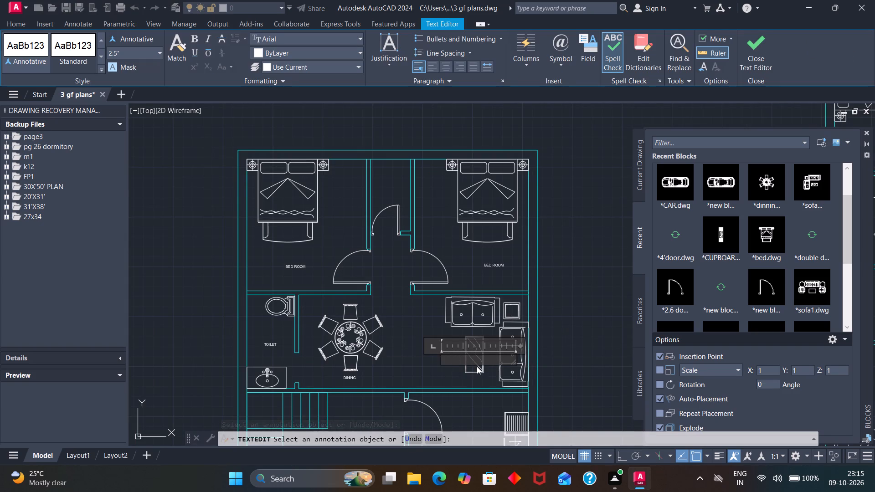
pyautogui.press('h')
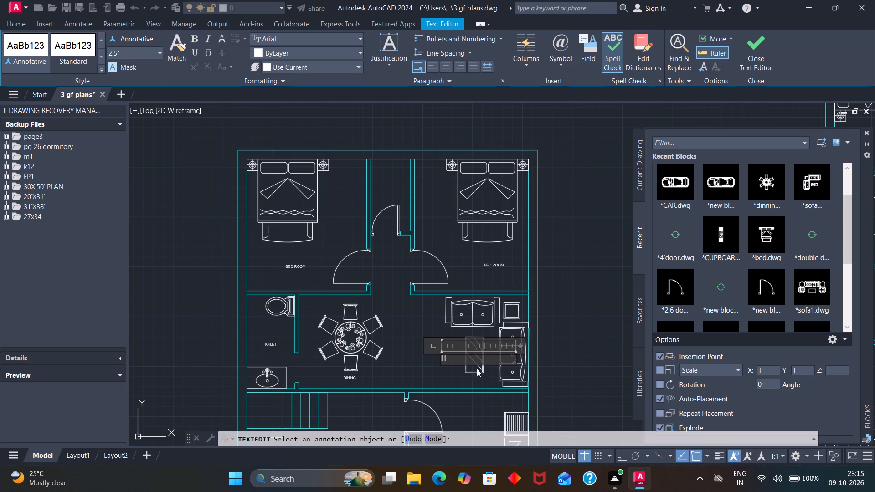
pyautogui.press('a')
pyautogui.press('l')
pyautogui.press('l')
pyautogui.scroll(-3, 474, 359)
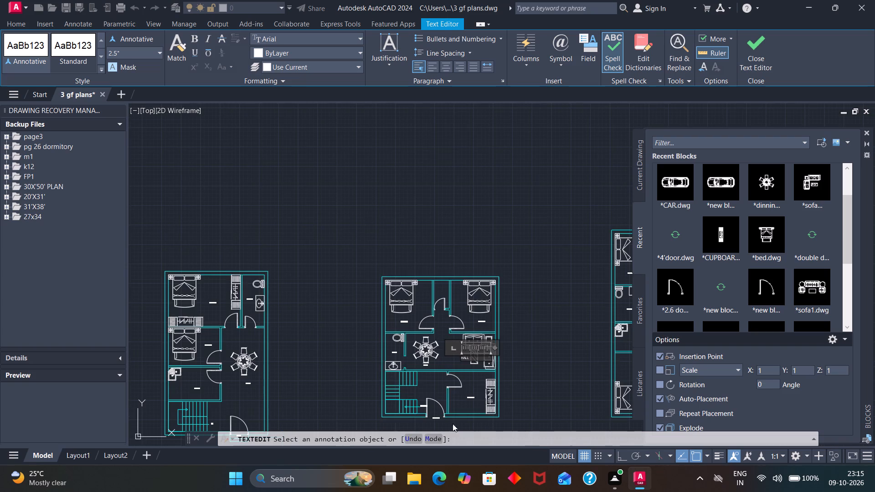
pyautogui.click(468, 399)
# Change the BED ROOM label beside the wardrobe in the second plan's lower room to STORE ROOM.
pyautogui.scroll(3, 477, 395)
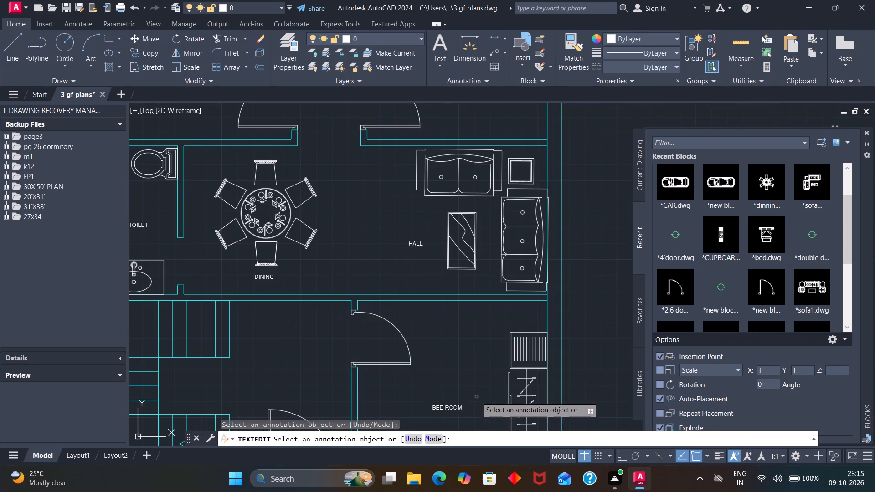
pyautogui.click(457, 408)
pyautogui.click(463, 408)
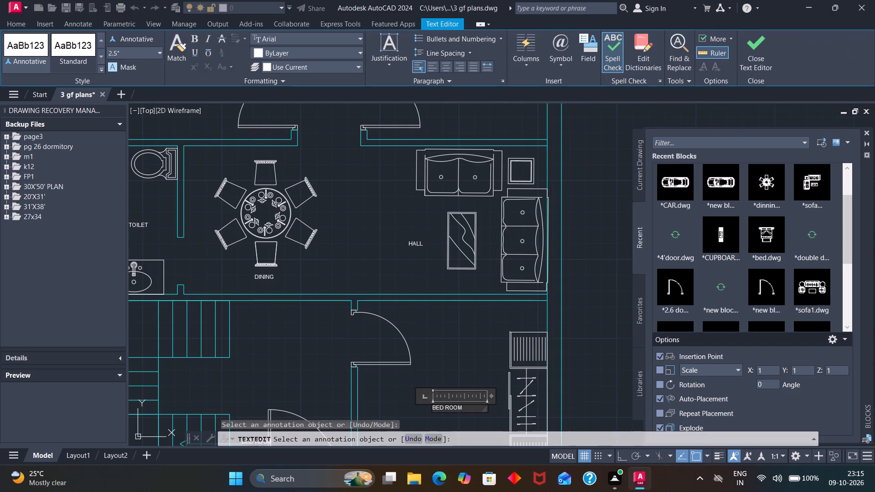
pyautogui.press('BackSpace')
pyautogui.press('BackSpace')
pyautogui.press('BackSpace')
pyautogui.press('BackSpace')
pyautogui.press('BackSpace')
pyautogui.press('BackSpace')
pyautogui.press('BackSpace')
pyautogui.press('BackSpace')
pyautogui.press('s')
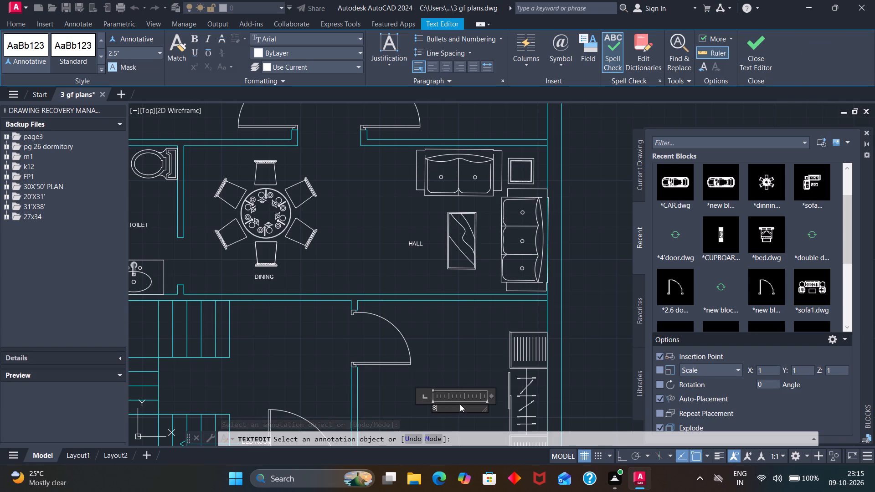
pyautogui.press('t')
pyautogui.press('o')
pyautogui.write('RE')
pyautogui.press('space')
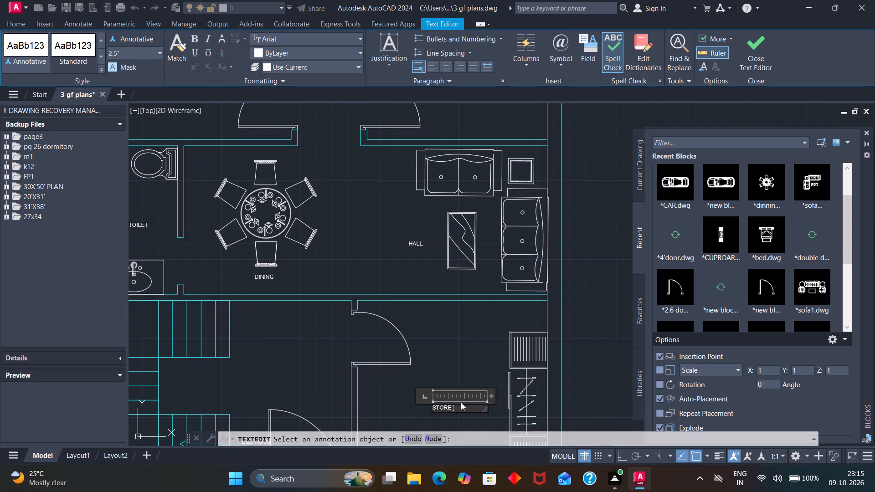
pyautogui.press('r')
pyautogui.press('o')
pyautogui.press('o')
pyautogui.press('m')
# Change the BED ROOM label at the start of the second plan's staircase arrow to UP.
pyautogui.scroll(-3, 454, 399)
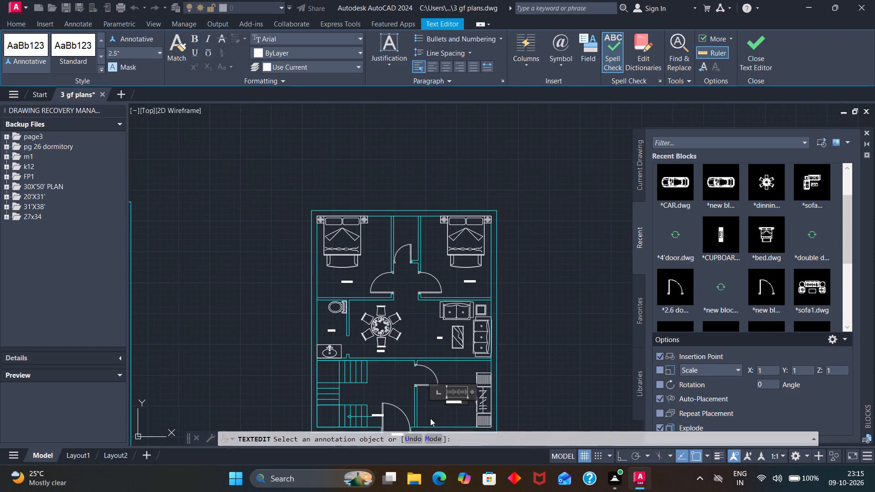
pyautogui.scroll(-1, 377, 422)
pyautogui.scroll(6, 377, 420)
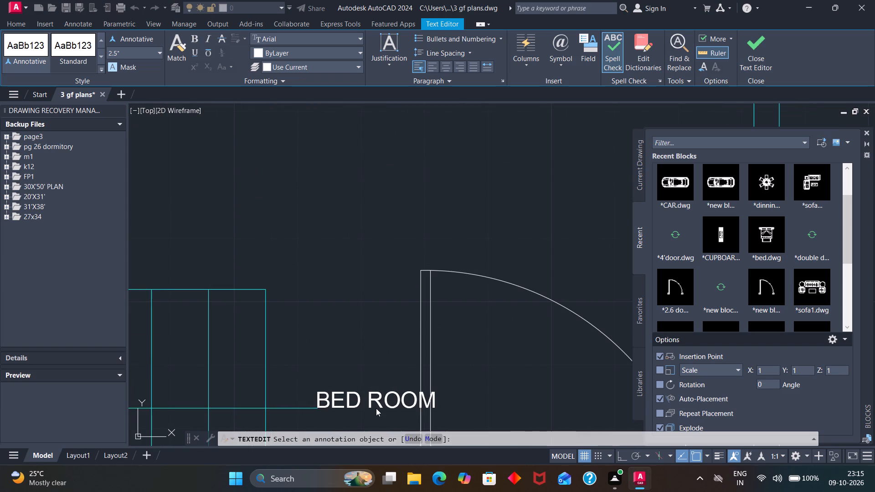
pyautogui.click(376, 404)
pyautogui.click(377, 403)
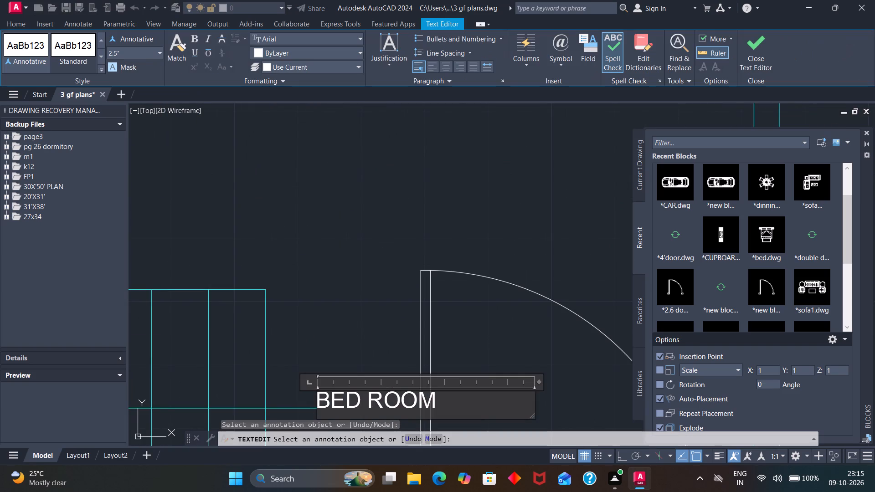
pyautogui.click(438, 399)
pyautogui.press('BackSpace')
pyautogui.press('BackSpace')
pyautogui.press('BackSpace')
pyautogui.press('BackSpace')
pyautogui.press('BackSpace')
pyautogui.press('BackSpace')
pyautogui.press('BackSpace')
pyautogui.press('BackSpace')
pyautogui.press('BackSpace')
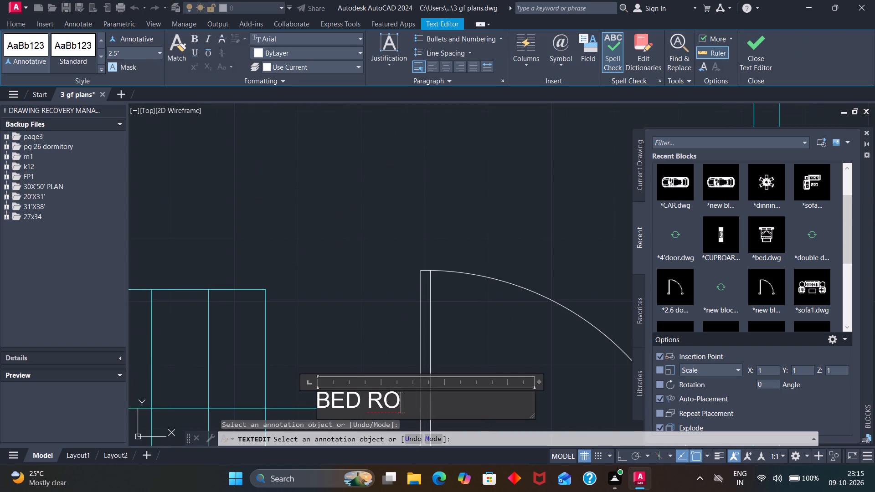
pyautogui.write('UP')
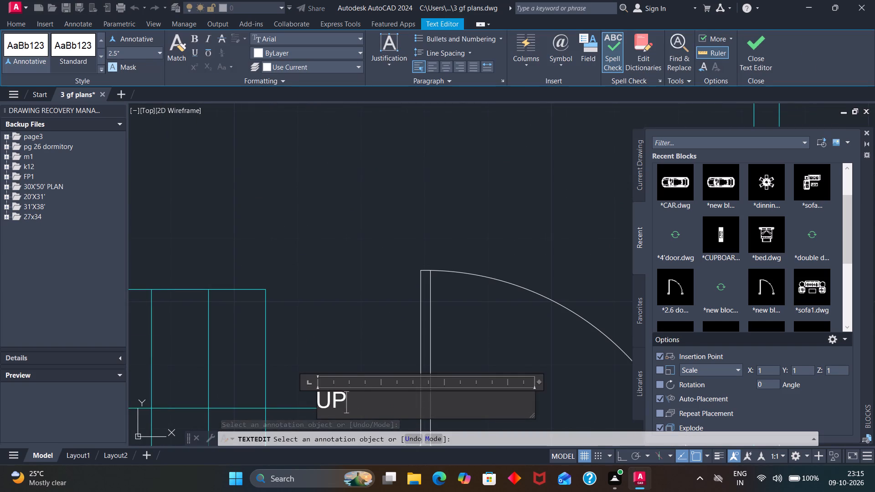
# Change the BED ROOM label below the second plan's entrance door to ENTRY.
pyautogui.scroll(-4, 433, 400)
pyautogui.scroll(-3, 488, 403)
pyautogui.scroll(6, 484, 417)
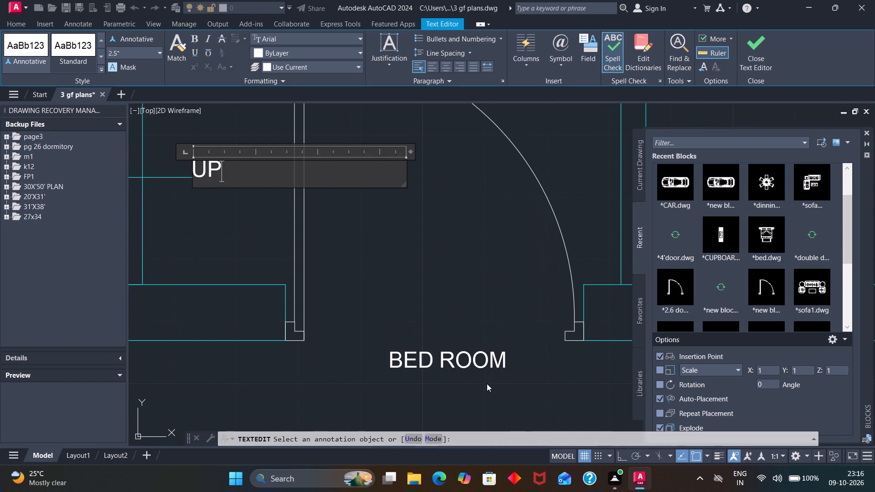
pyautogui.click(485, 364)
pyautogui.click(494, 359)
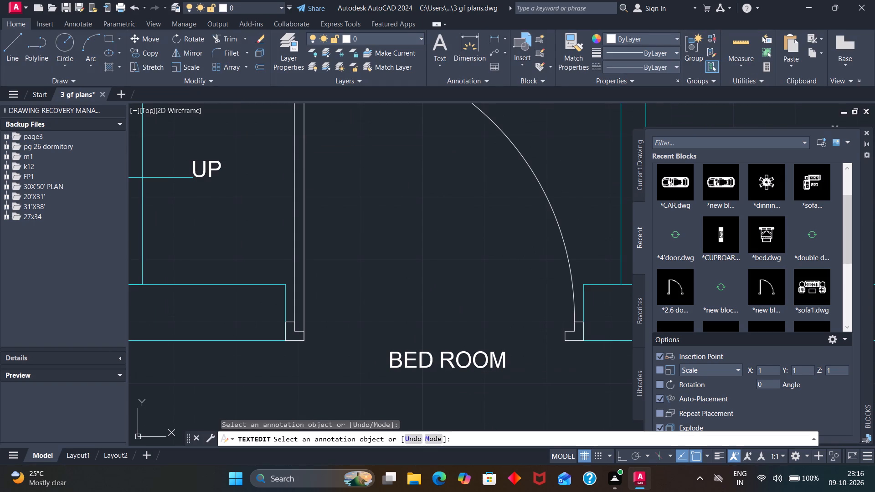
pyautogui.click(522, 358)
pyautogui.press('BackSpace')
pyautogui.press('BackSpace')
pyautogui.press('BackSpace')
pyautogui.press('BackSpace')
pyautogui.press('BackSpace')
pyautogui.press('BackSpace')
pyautogui.press('BackSpace')
pyautogui.press('BackSpace')
pyautogui.press('BackSpace')
pyautogui.press('BackSpace')
pyautogui.press('BackSpace')
pyautogui.press('BackSpace')
pyautogui.press('BackSpace')
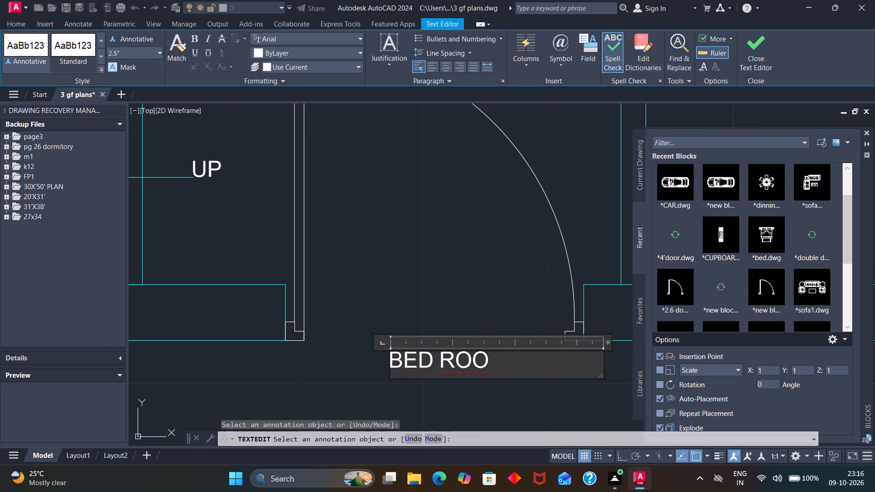
pyautogui.press('e')
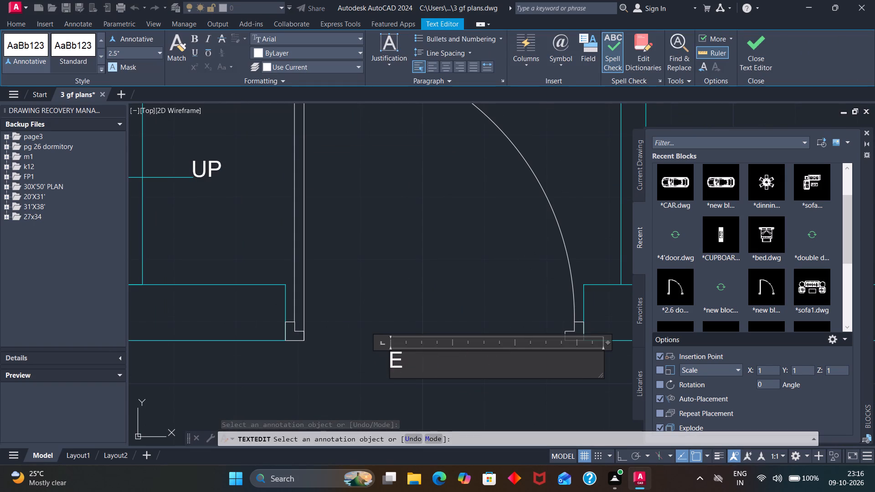
pyautogui.press('n')
pyautogui.press('t')
pyautogui.write('RY')
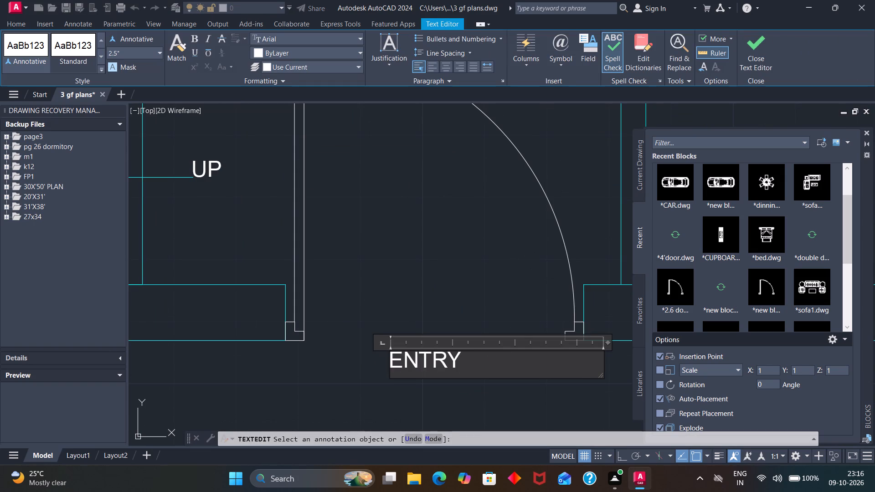
# Change the BED ROOM label in the third plan's bathroom, below the WC and washbasin, to TOILET.
pyautogui.scroll(-10, 521, 362)
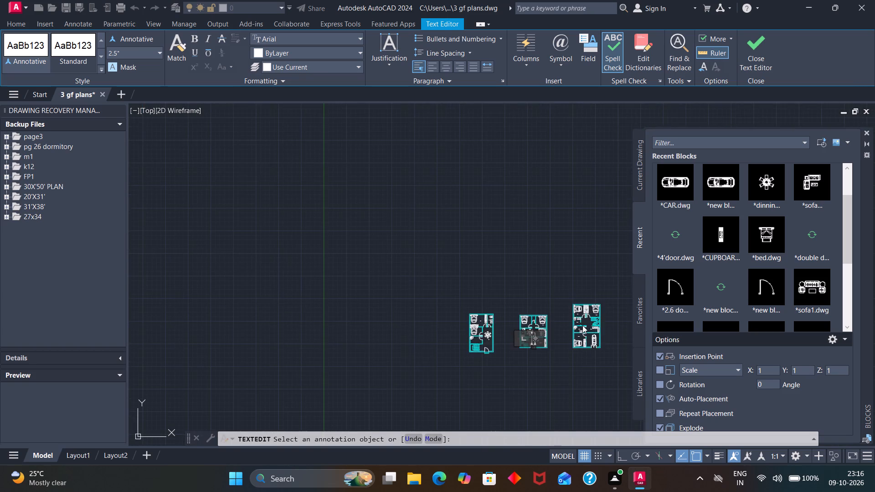
pyautogui.scroll(3, 584, 324)
pyautogui.scroll(-1, 609, 298)
pyautogui.scroll(4, 624, 298)
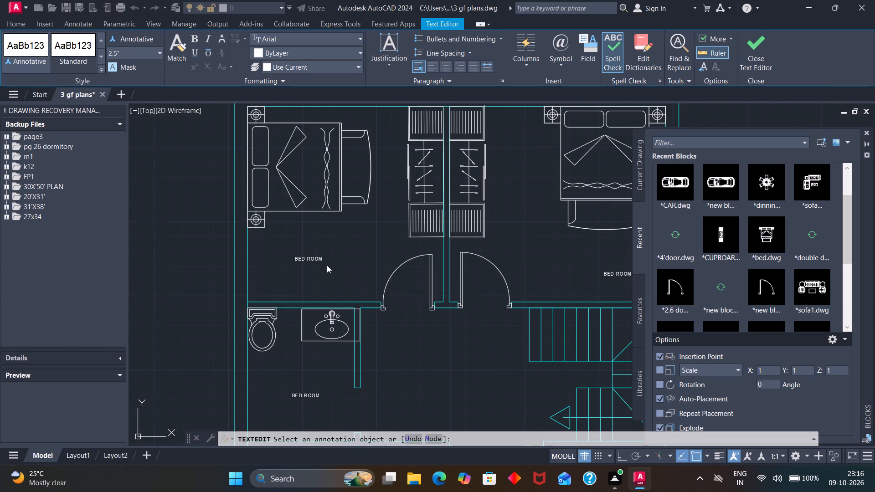
pyautogui.scroll(-5, 327, 265)
pyautogui.scroll(4, 325, 265)
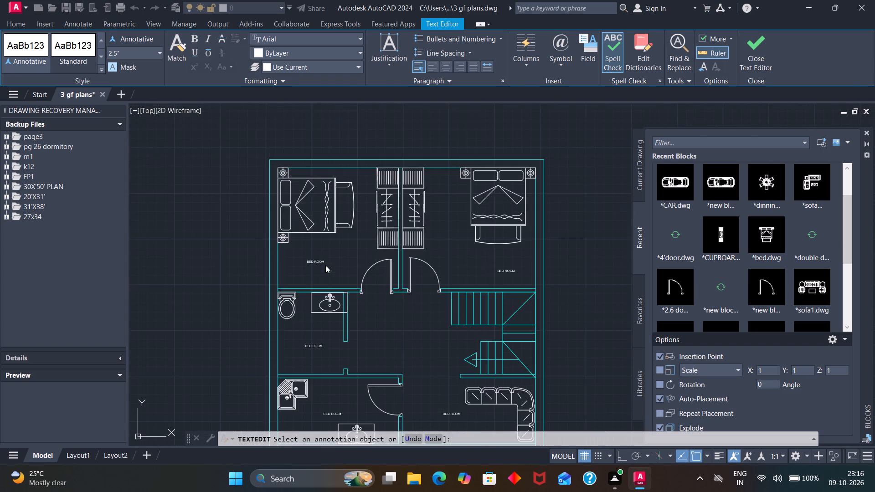
pyautogui.scroll(-2, 325, 265)
pyautogui.scroll(3, 330, 333)
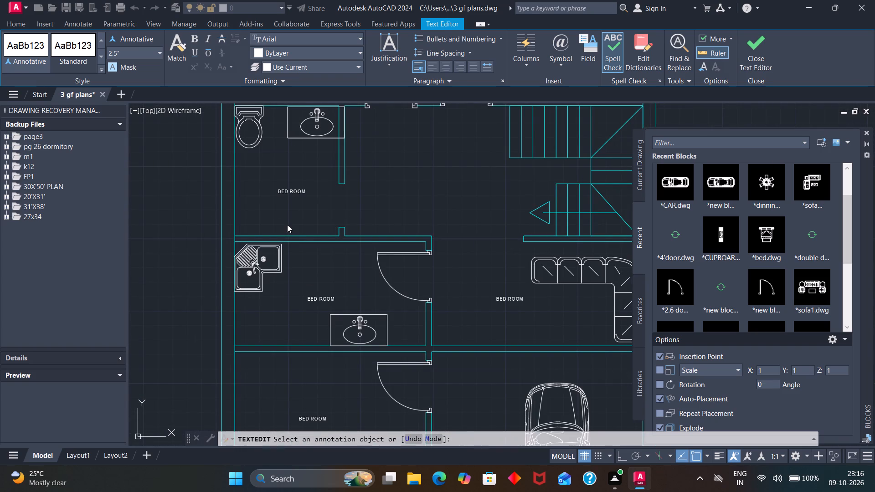
pyautogui.click(299, 188)
pyautogui.click(307, 190)
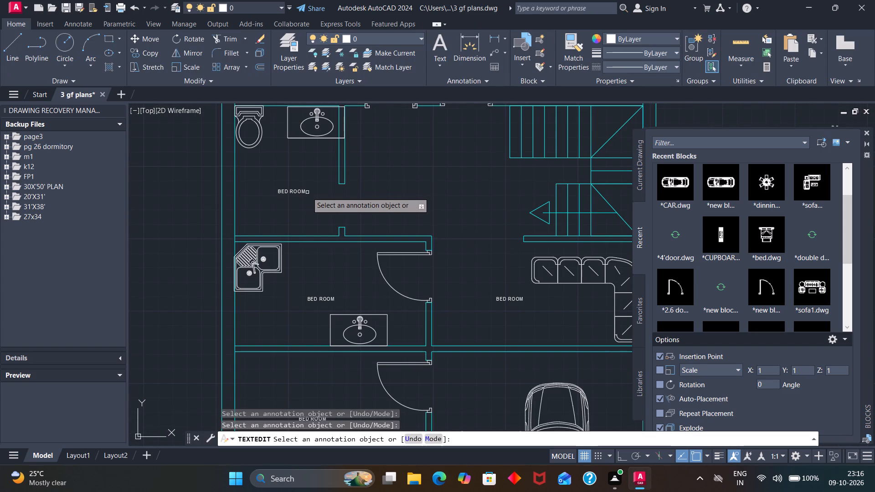
pyautogui.click(304, 193)
pyautogui.click(308, 190)
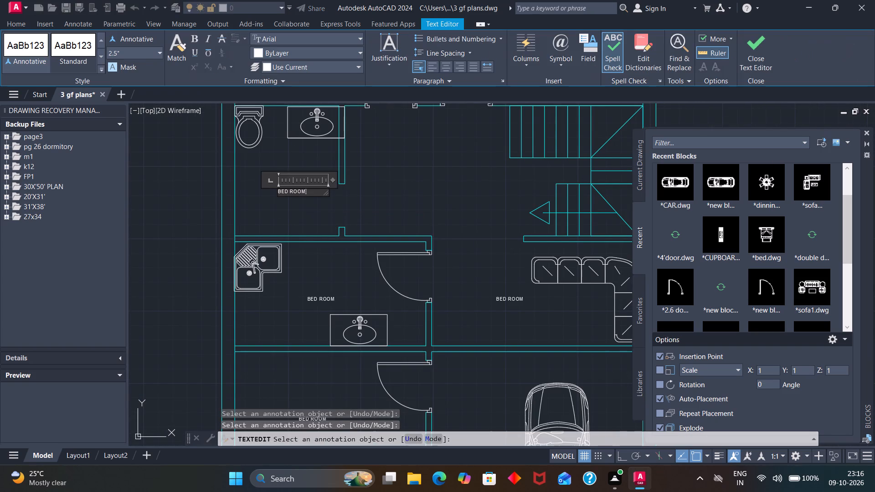
pyautogui.press('BackSpace')
pyautogui.press('BackSpace')
pyautogui.press('BackSpace')
pyautogui.press('BackSpace')
pyautogui.press('BackSpace')
pyautogui.press('BackSpace')
pyautogui.press('BackSpace')
pyautogui.press('BackSpace')
pyautogui.press('BackSpace')
pyautogui.press('BackSpace')
pyautogui.press('BackSpace')
pyautogui.press('BackSpace')
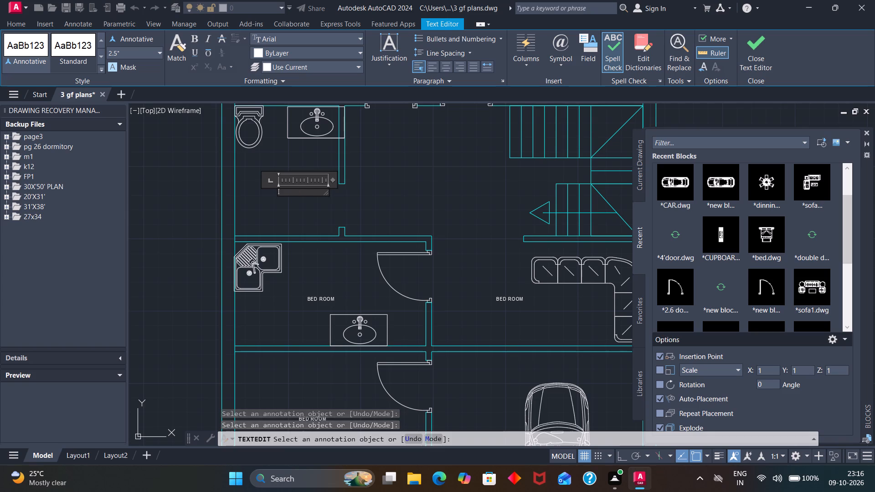
pyautogui.write('TOIL')
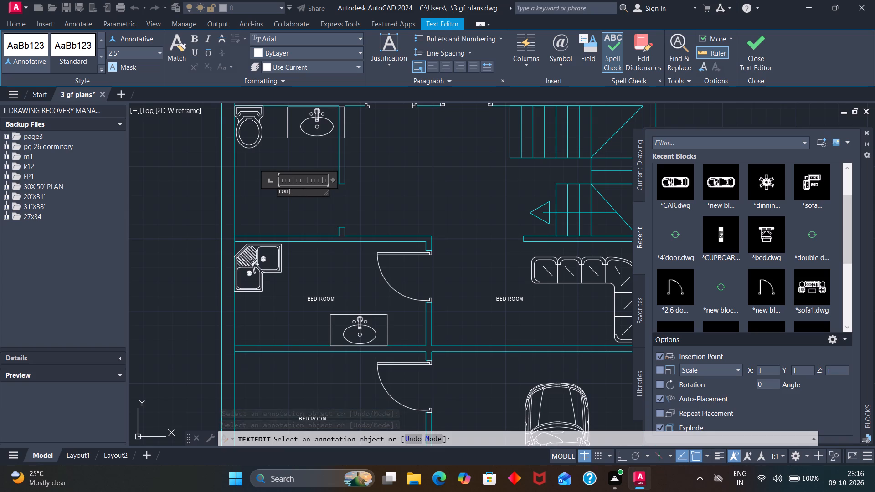
pyautogui.write('RT')
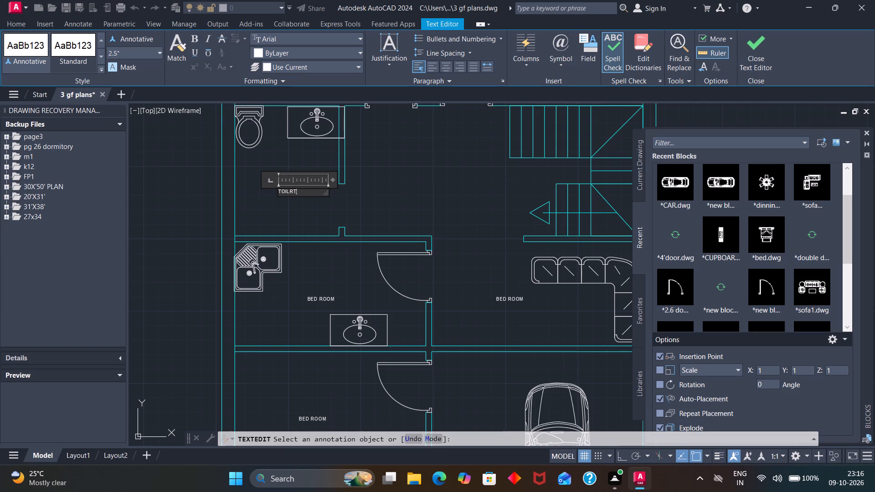
pyautogui.press('BackSpace')
pyautogui.press('BackSpace')
pyautogui.press('BackSpace')
pyautogui.press('l')
pyautogui.write('ET')
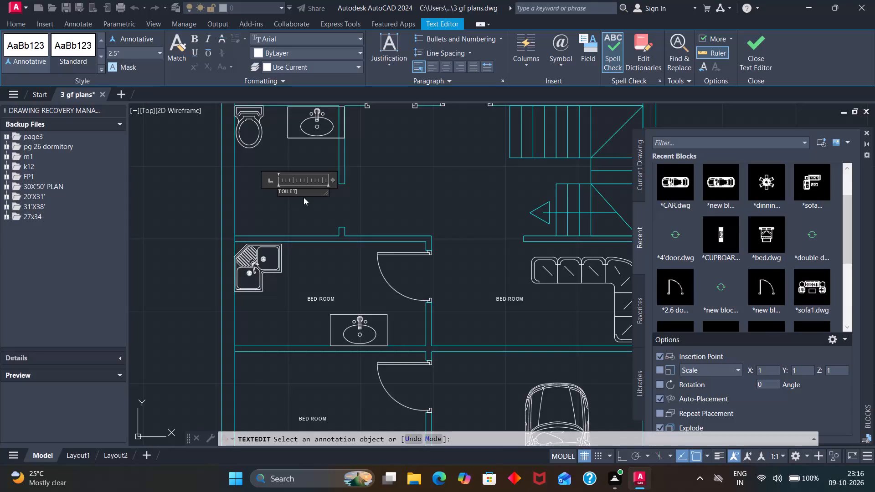
# Change the BED ROOM label between the corner sink and the washbasin in the third plan to KITCHEN.
pyautogui.click(332, 295)
pyautogui.click(333, 297)
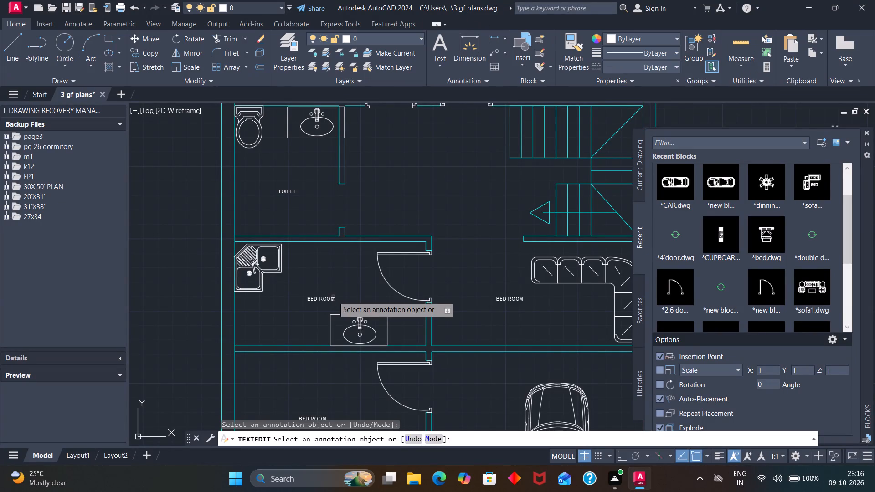
pyautogui.click(338, 301)
pyautogui.press('BackSpace')
pyautogui.press('BackSpace')
pyautogui.press('BackSpace')
pyautogui.press('BackSpace')
pyautogui.press('BackSpace')
pyautogui.press('BackSpace')
pyautogui.press('BackSpace')
pyautogui.press('BackSpace')
pyautogui.press('BackSpace')
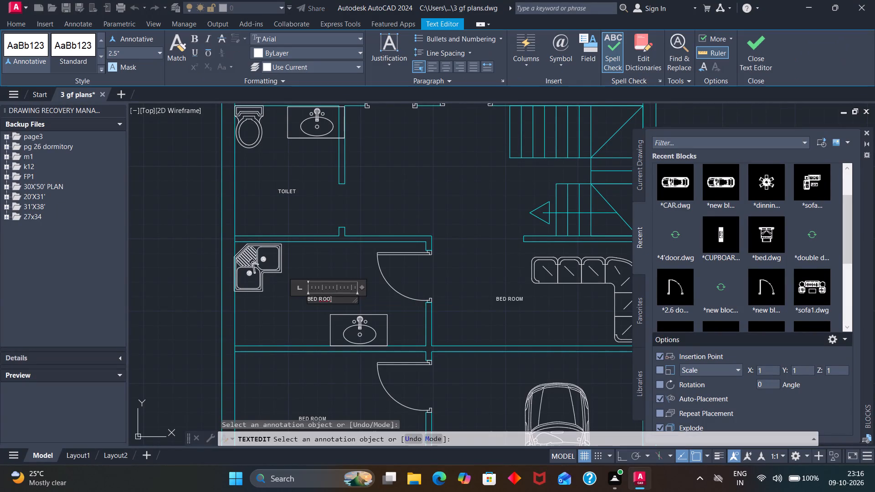
pyautogui.write('KITC')
pyautogui.press('h')
pyautogui.write('EN')
# Change the BED ROOM label beside the third plan's L-shaped sofa to HALL.
pyautogui.scroll(-1, 340, 298)
pyautogui.scroll(2, 459, 293)
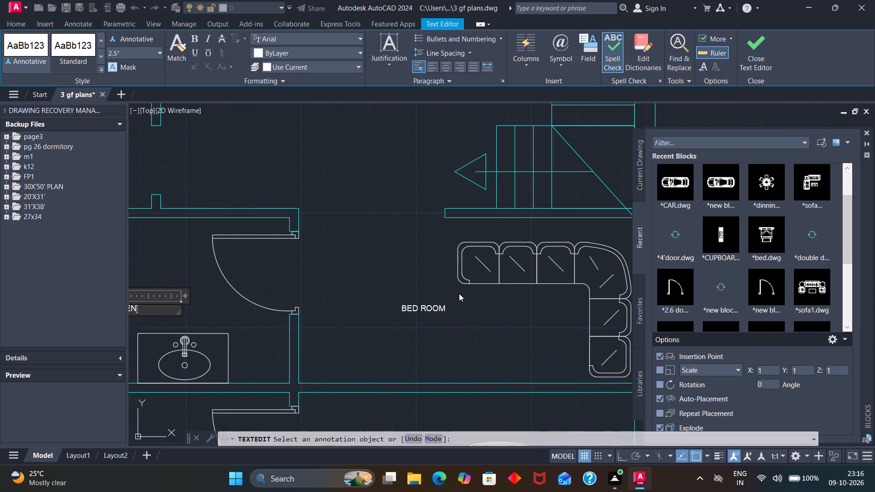
pyautogui.click(442, 309)
pyautogui.click(442, 309)
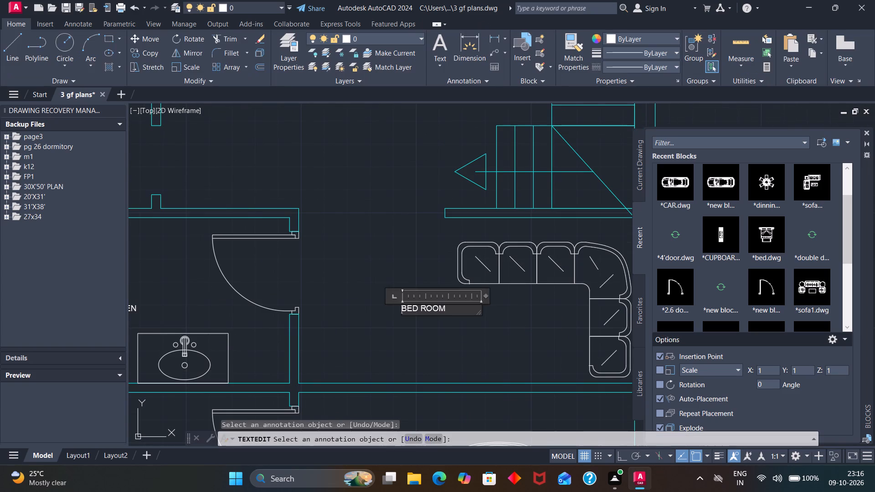
pyautogui.click(450, 308)
pyautogui.press('BackSpace')
pyautogui.press('BackSpace')
pyautogui.press('BackSpace')
pyautogui.press('BackSpace')
pyautogui.press('BackSpace')
pyautogui.press('BackSpace')
pyautogui.press('BackSpace')
pyautogui.press('BackSpace')
pyautogui.press('BackSpace')
pyautogui.press('BackSpace')
pyautogui.press('BackSpace')
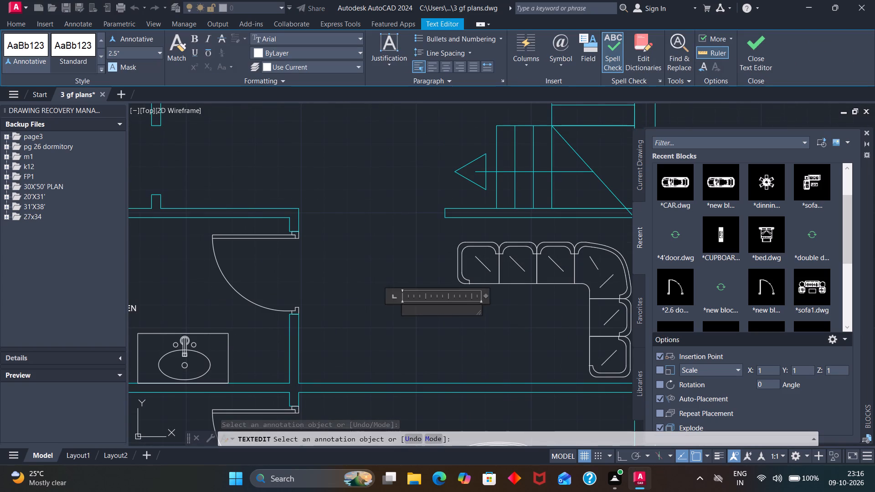
pyautogui.write('HALL')
# Change the BED ROOM label over the car in the third plan to PARKING.
pyautogui.scroll(-3, 450, 309)
pyautogui.scroll(-1, 451, 361)
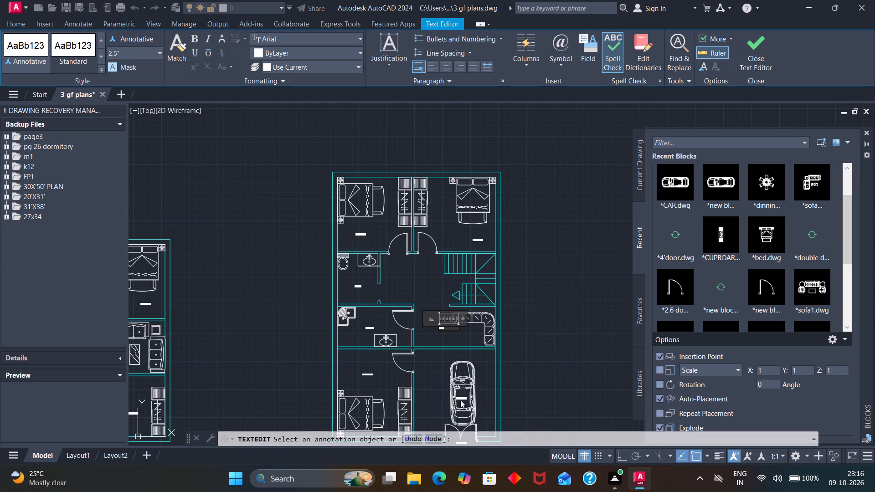
pyautogui.scroll(3, 460, 400)
pyautogui.click(463, 397)
pyautogui.click(465, 396)
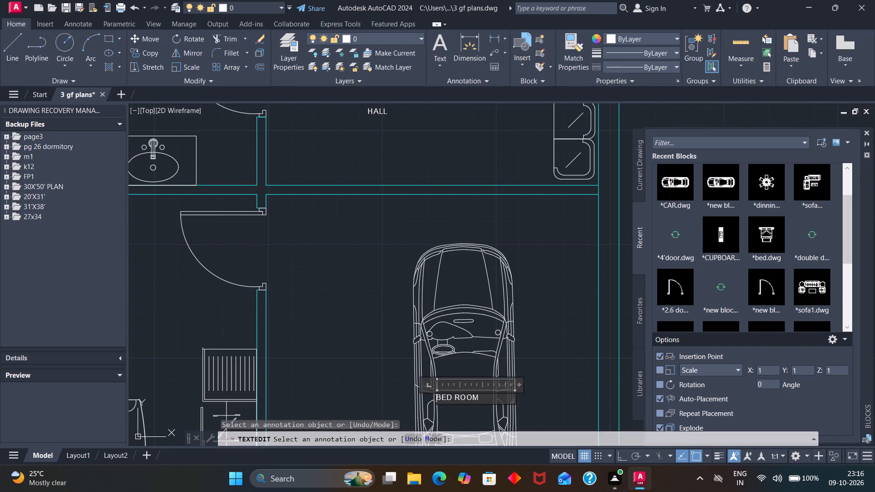
pyautogui.click(478, 399)
pyautogui.press('BackSpace')
pyautogui.press('BackSpace')
pyautogui.press('BackSpace')
pyautogui.press('BackSpace')
pyautogui.press('BackSpace')
pyautogui.press('BackSpace')
pyautogui.press('BackSpace')
pyautogui.press('BackSpace')
pyautogui.press('BackSpace')
pyautogui.press('BackSpace')
pyautogui.press('BackSpace')
pyautogui.press('BackSpace')
pyautogui.press('BackSpace')
pyautogui.press('BackSpace')
pyautogui.press('BackSpace')
pyautogui.press('BackSpace')
pyautogui.press('BackSpace')
pyautogui.press('BackSpace')
pyautogui.press('BackSpace')
pyautogui.press('BackSpace')
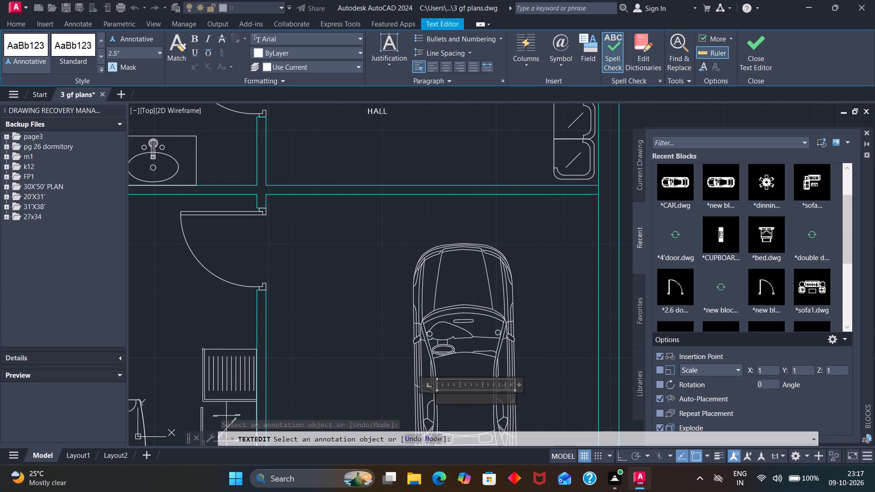
pyautogui.press('p')
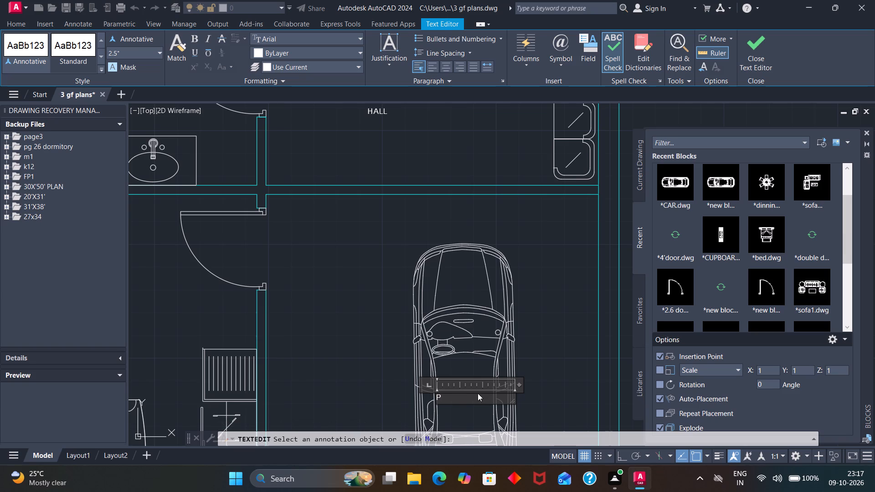
pyautogui.press('a')
pyautogui.press('r')
pyautogui.write('KING')
# Change the BED ROOM label below the third plan's double entrance door to ENTRY.
pyautogui.scroll(-3, 477, 388)
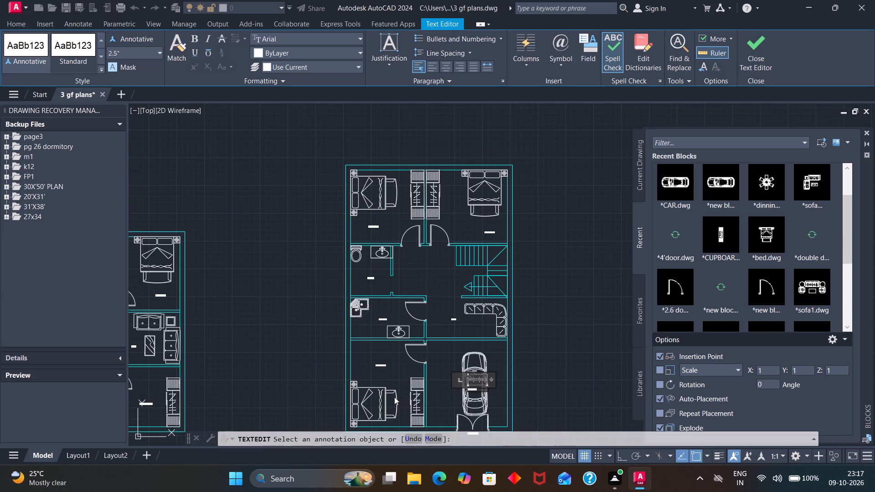
pyautogui.scroll(3, 381, 396)
pyautogui.scroll(-2, 378, 298)
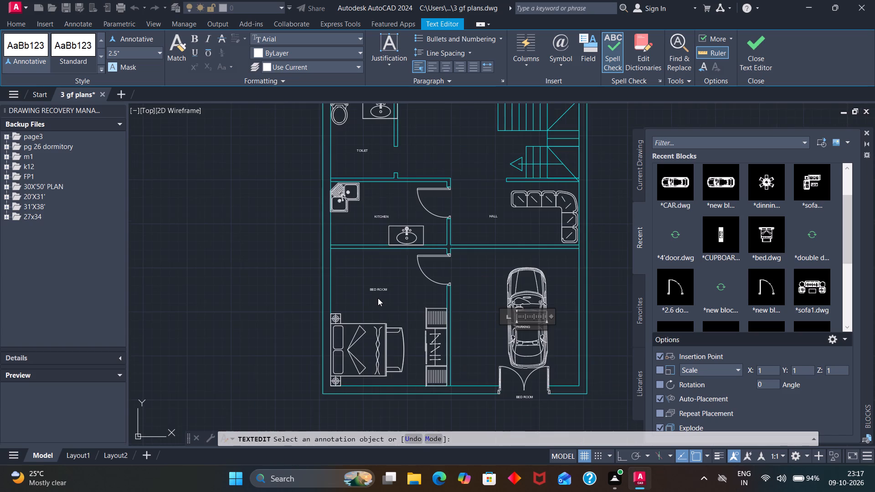
pyautogui.click(530, 395)
pyautogui.click(533, 396)
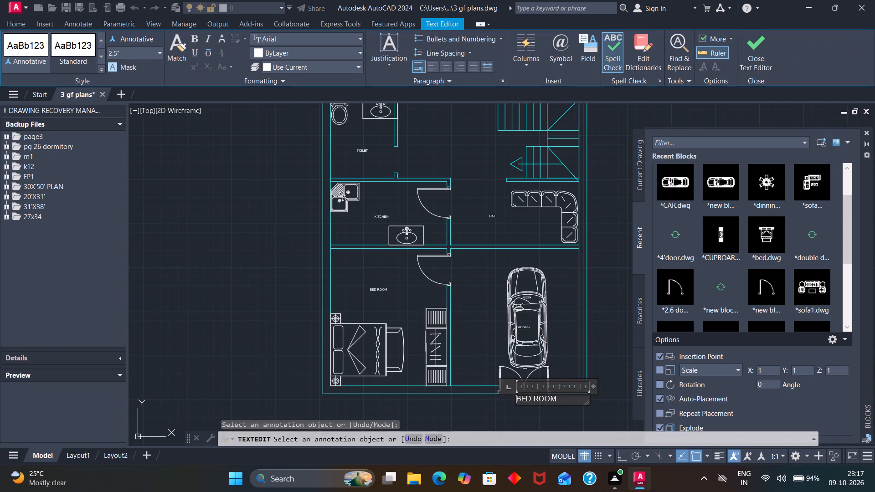
pyautogui.click(561, 401)
pyautogui.press('BackSpace')
pyautogui.press('BackSpace')
pyautogui.press('BackSpace')
pyautogui.press('BackSpace')
pyautogui.press('BackSpace')
pyautogui.press('BackSpace')
pyautogui.press('BackSpace')
pyautogui.press('BackSpace')
pyautogui.press('BackSpace')
pyautogui.press('e')
pyautogui.press('n')
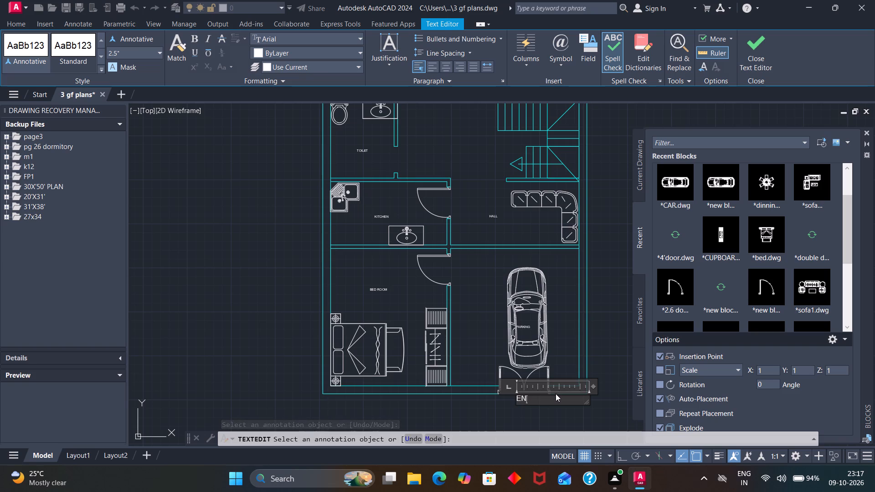
pyautogui.write('TRY')
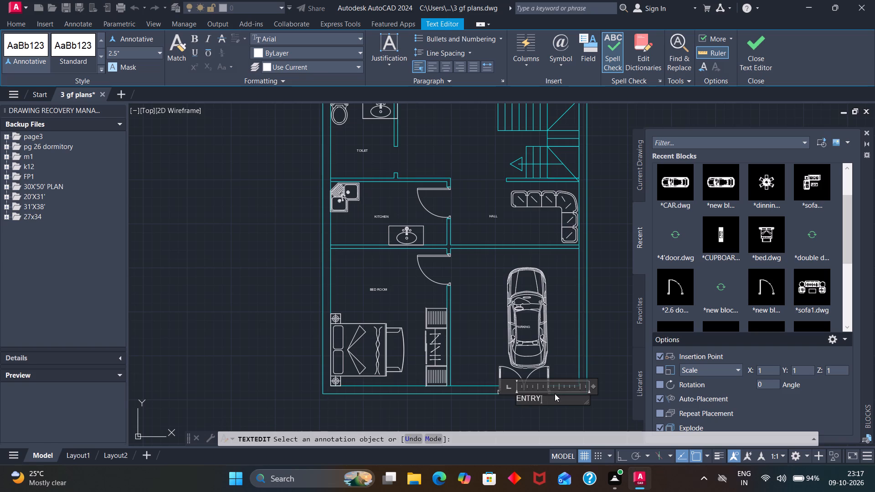
# Change the label in the first plan's top bedroom, next to the toilet/bath, to BED ROOM1.
pyautogui.scroll(-1, 555, 393)
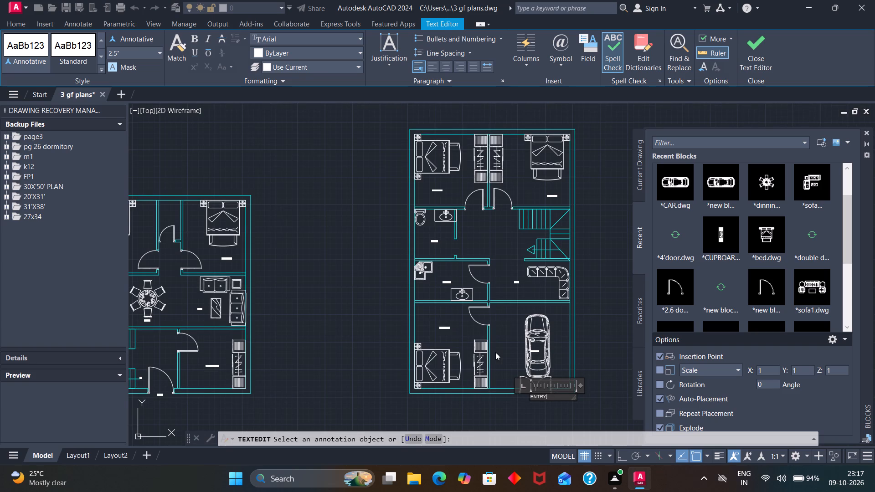
pyautogui.scroll(-2, 494, 353)
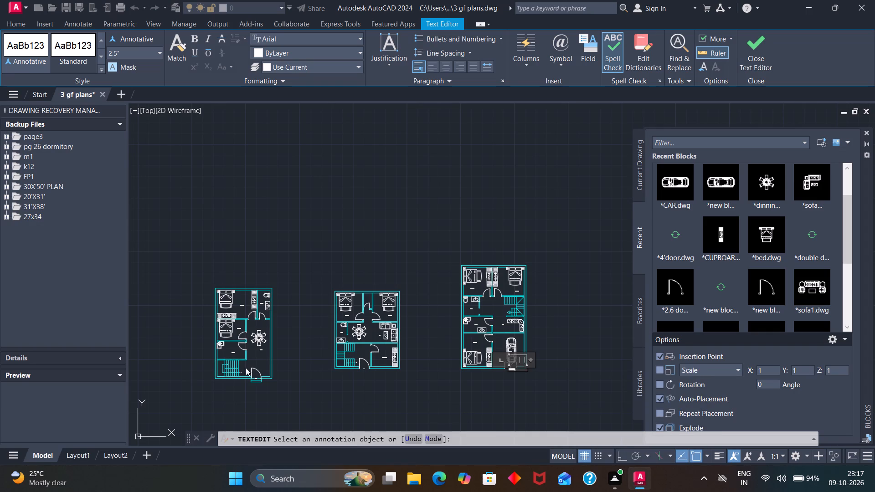
pyautogui.scroll(3, 220, 321)
pyautogui.scroll(1, 245, 278)
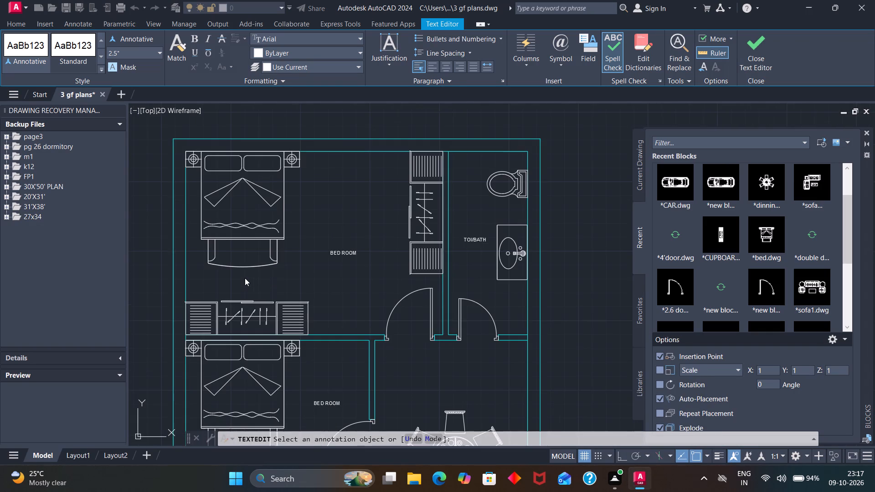
pyautogui.click(356, 250)
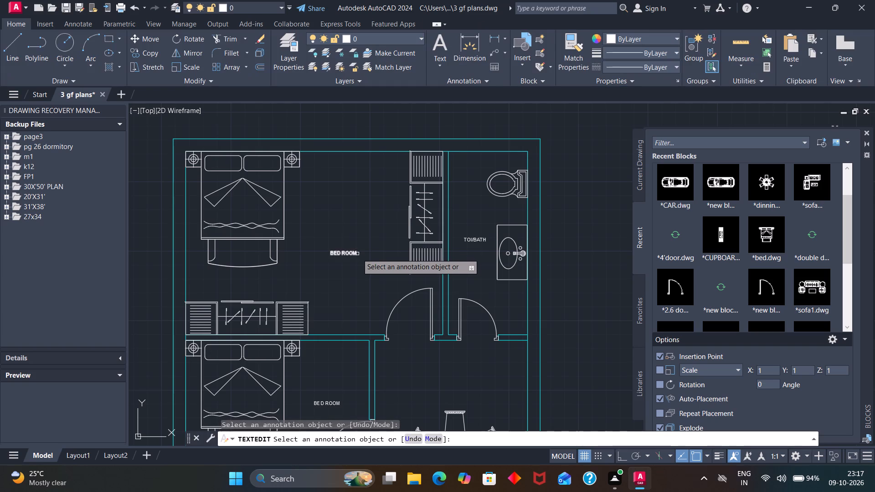
pyautogui.click(357, 254)
pyautogui.click(360, 256)
pyautogui.click(360, 256)
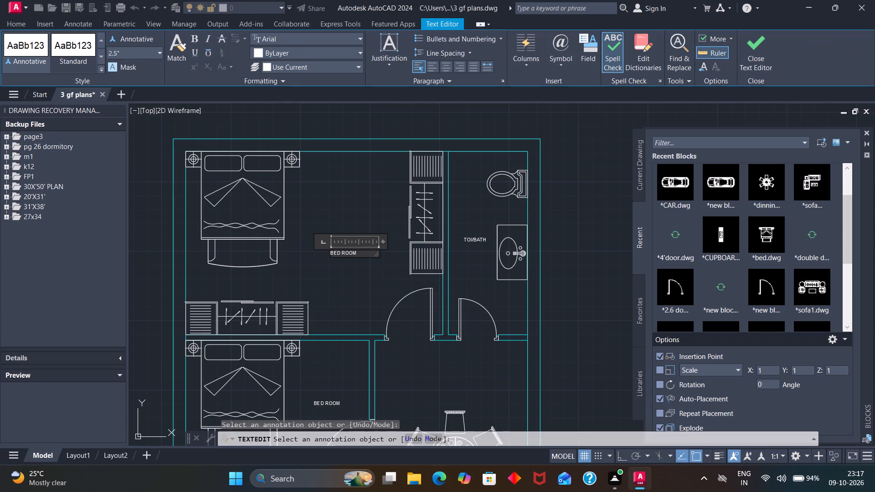
pyautogui.click(362, 254)
pyautogui.press('1')
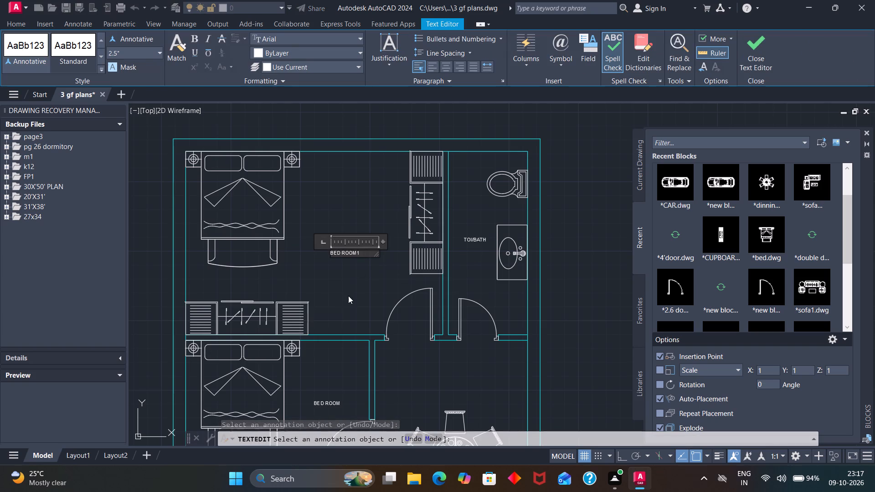
# Change the label in the first plan's lower bedroom, above the kitchen, to BED ROOM2.
pyautogui.click(340, 402)
pyautogui.click(338, 401)
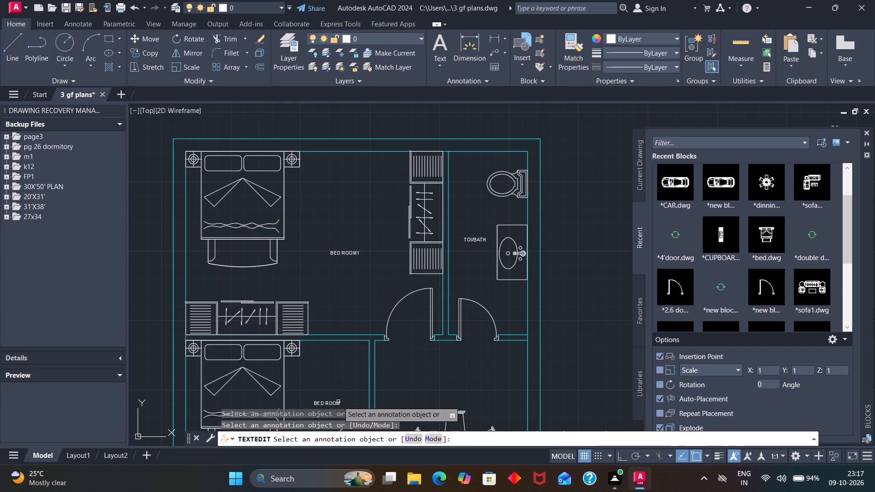
pyautogui.click(341, 403)
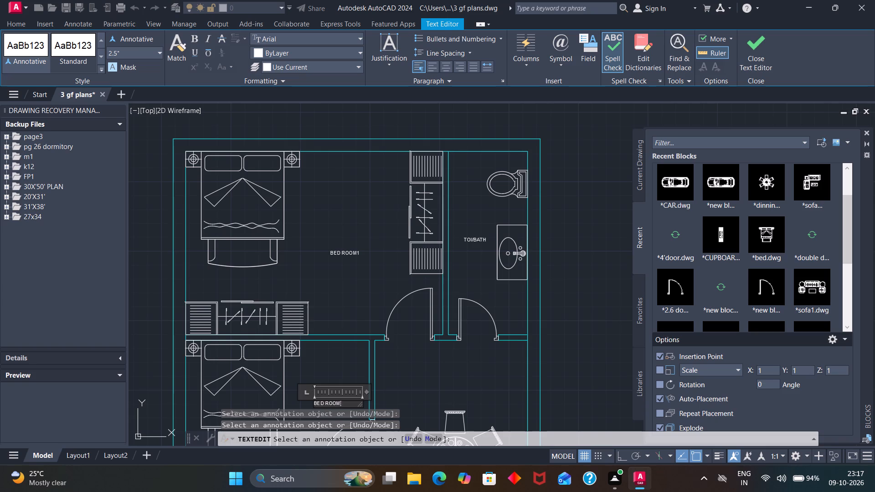
pyautogui.press('2')
# Change the label in the second plan's right-hand bedroom, above the hall sofas, to BED ROOM2.
pyautogui.scroll(-8, 344, 395)
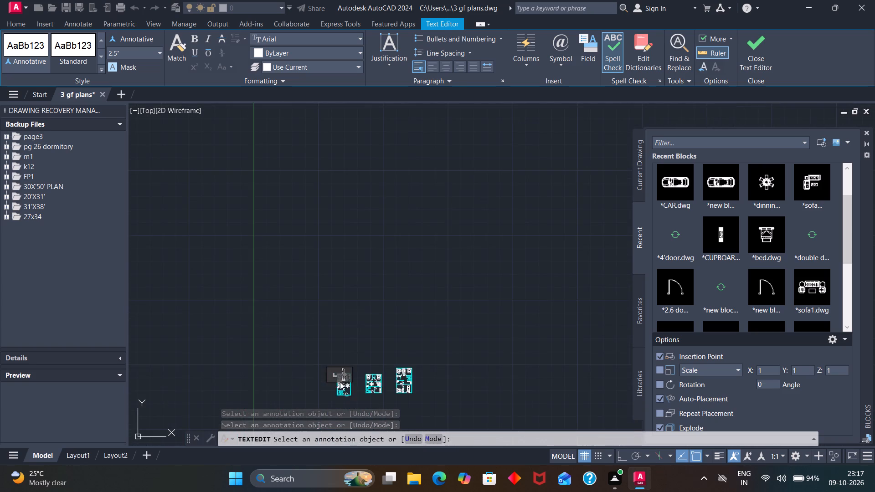
pyautogui.scroll(8, 342, 394)
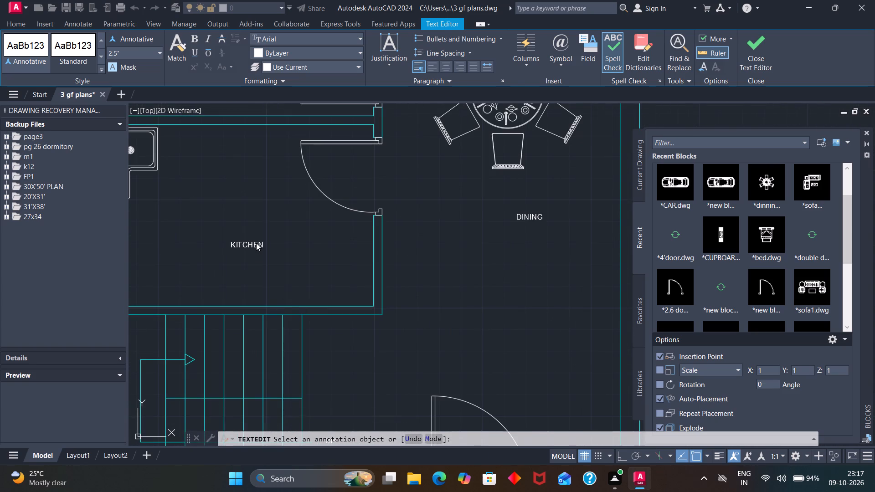
pyautogui.scroll(-2, 256, 243)
pyautogui.scroll(-2, 326, 235)
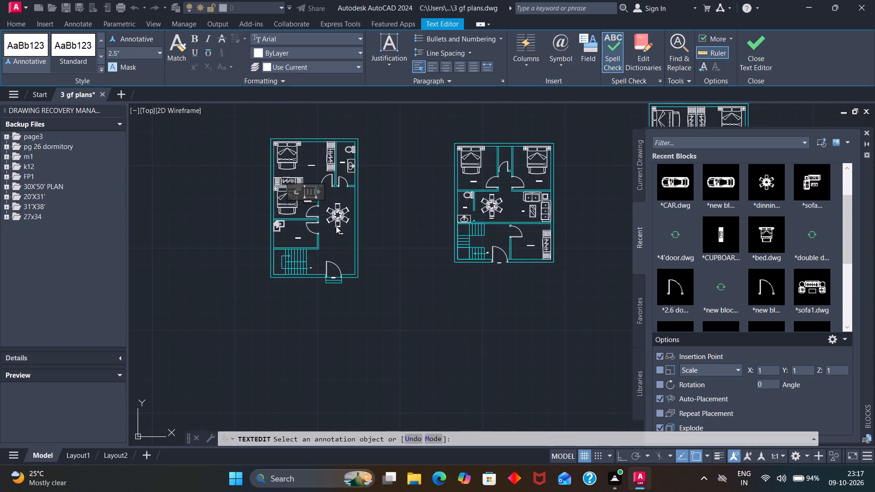
pyautogui.scroll(-1, 482, 197)
pyautogui.scroll(2, 486, 174)
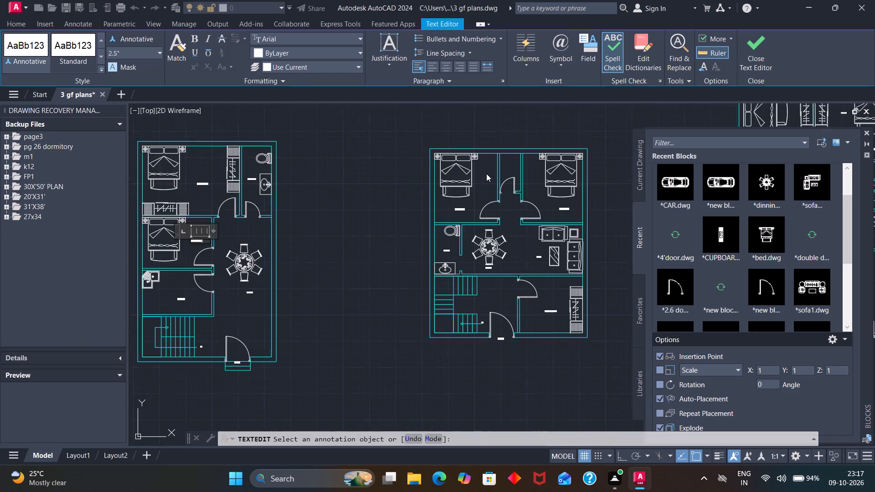
pyautogui.scroll(2, 489, 201)
pyautogui.scroll(-2, 561, 208)
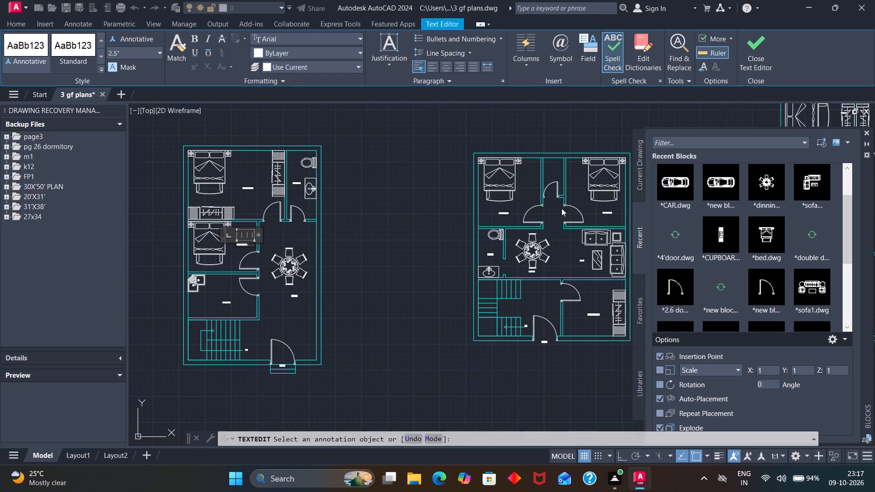
pyautogui.scroll(3, 614, 210)
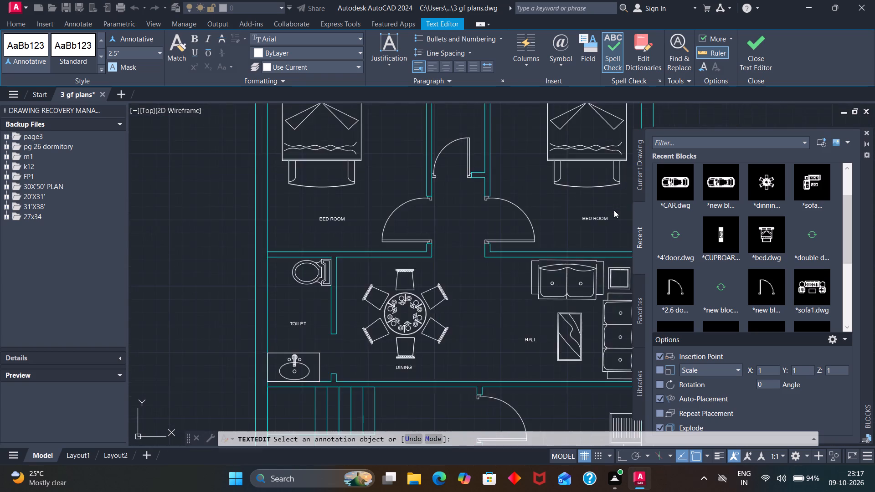
pyautogui.scroll(2, 614, 210)
pyautogui.click(592, 227)
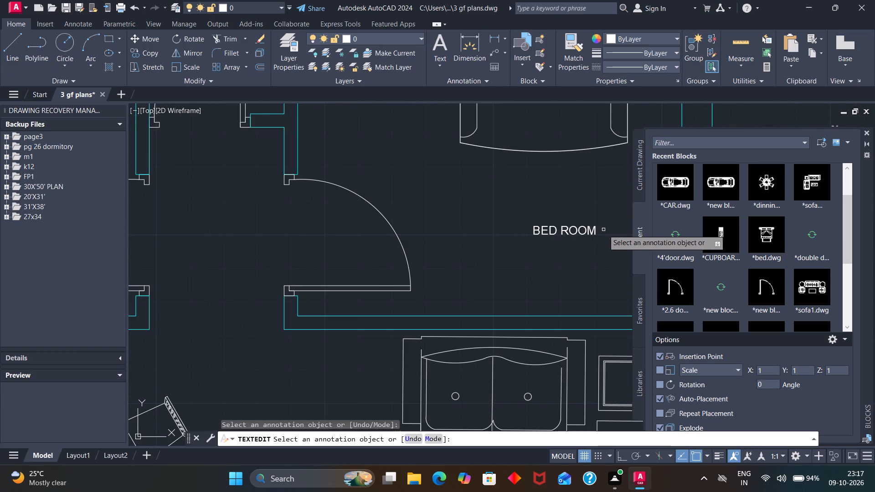
pyautogui.click(604, 230)
pyautogui.click(592, 233)
pyautogui.click(602, 232)
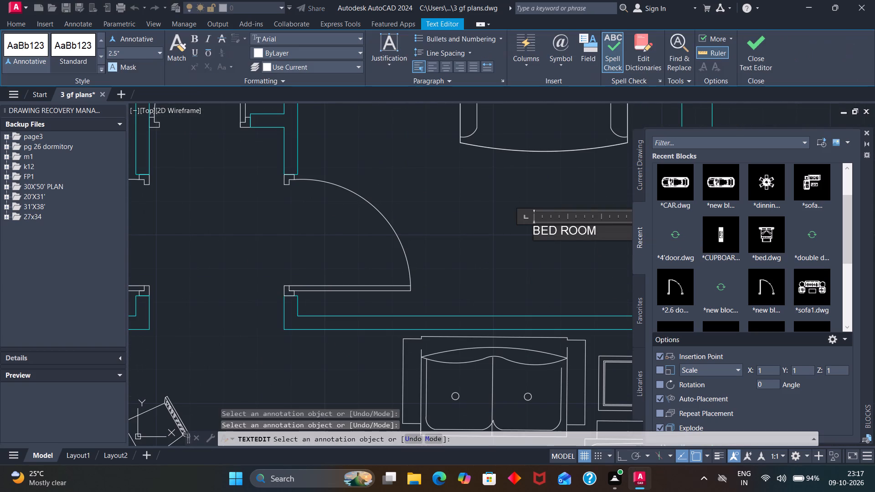
pyautogui.press('2')
# Change the label in the third plan's upper-left bedroom, above the toilet, to BED ROOM1.
pyautogui.scroll(-4, 599, 232)
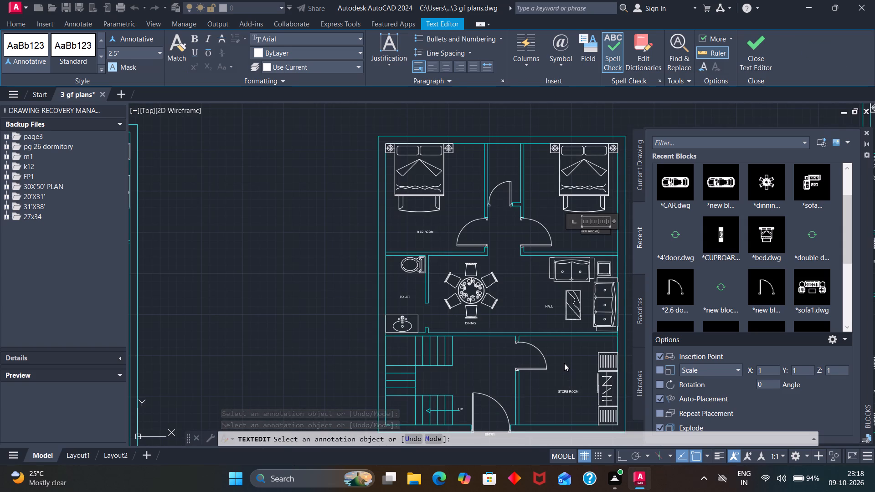
pyautogui.scroll(-4, 562, 360)
pyautogui.scroll(-3, 600, 322)
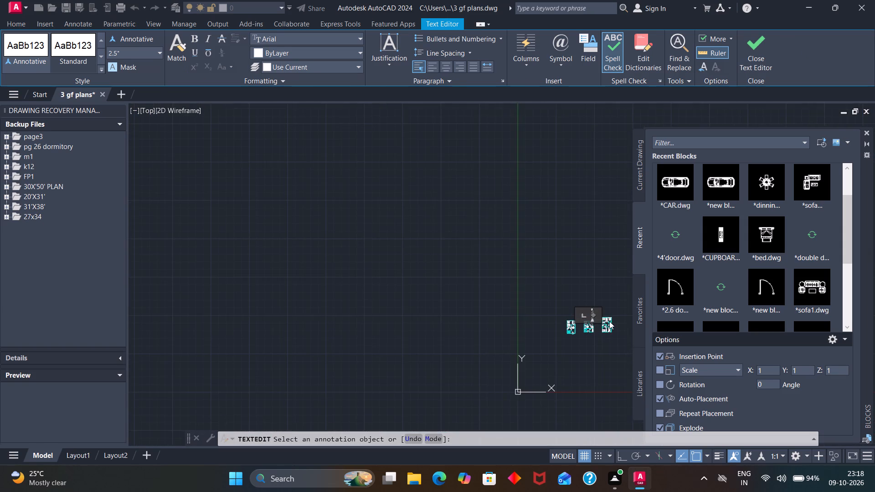
pyautogui.scroll(6, 613, 319)
pyautogui.scroll(3, 432, 377)
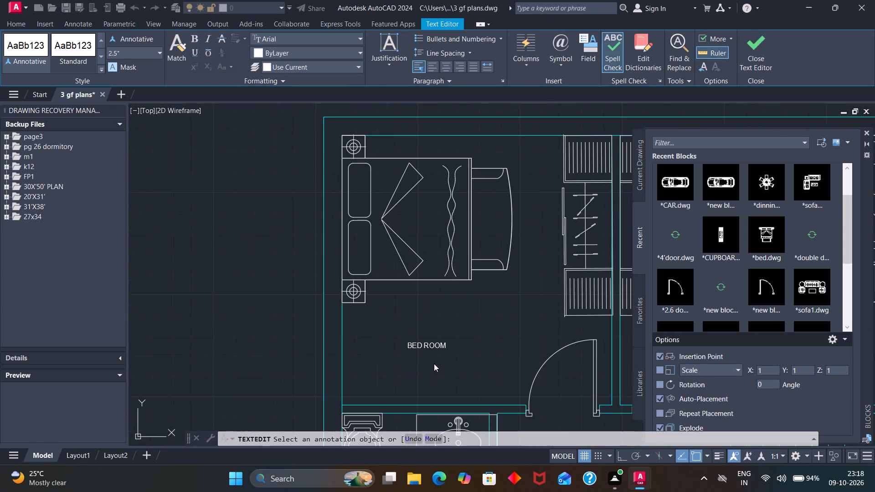
pyautogui.scroll(-2, 467, 347)
pyautogui.scroll(3, 464, 346)
pyautogui.click(435, 348)
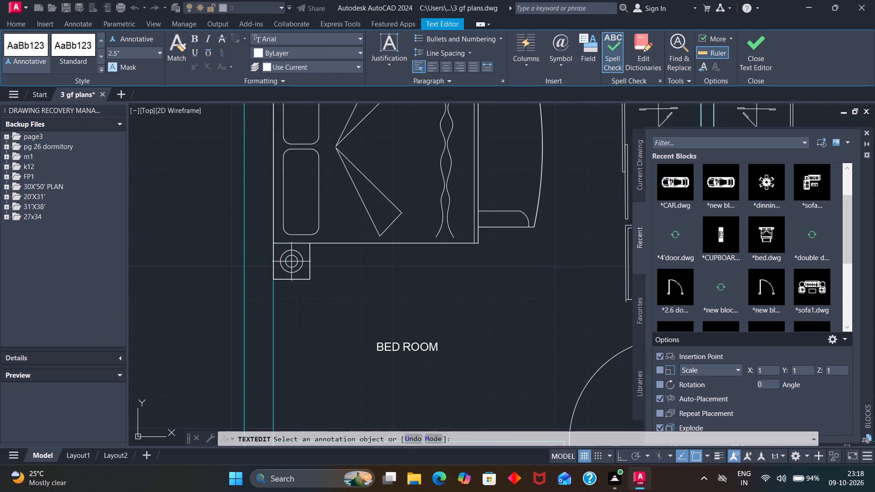
pyautogui.click(426, 349)
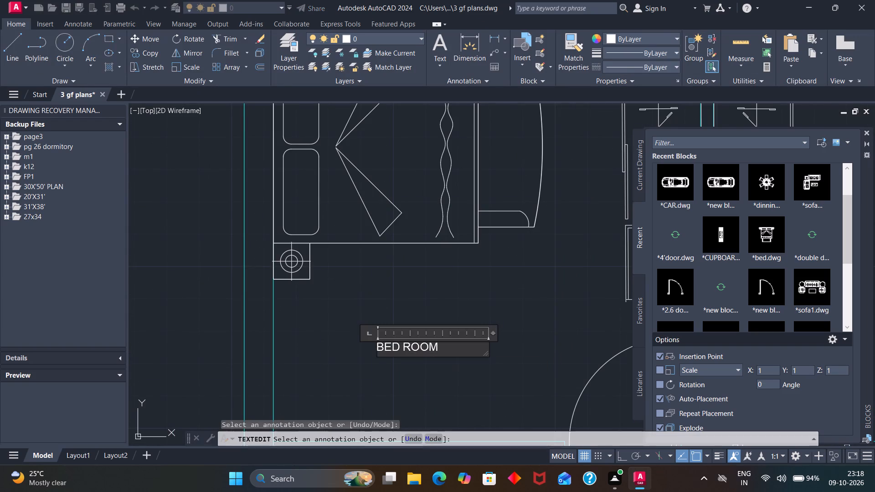
pyautogui.click(449, 347)
pyautogui.press('1')
# Change the label in the third plan's upper-right bedroom, above the staircase, to BED ROOM2.
pyautogui.scroll(-3, 449, 346)
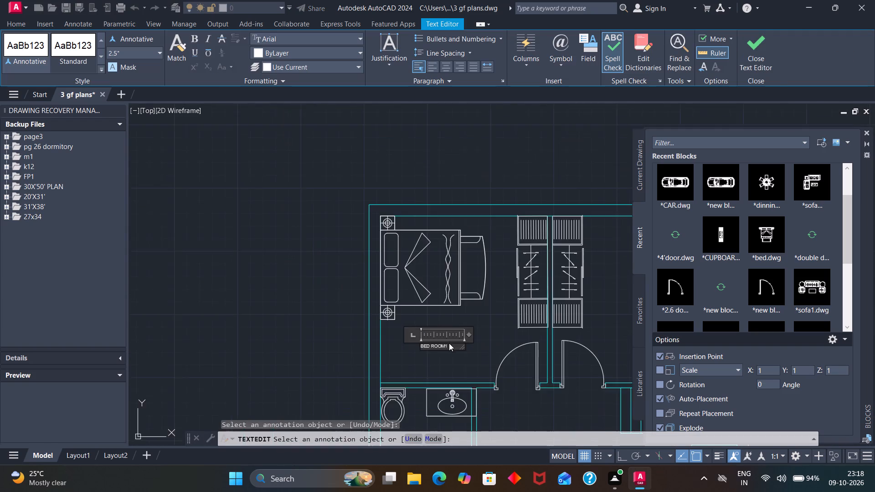
pyautogui.scroll(-2, 460, 337)
pyautogui.scroll(3, 564, 337)
pyautogui.click(528, 369)
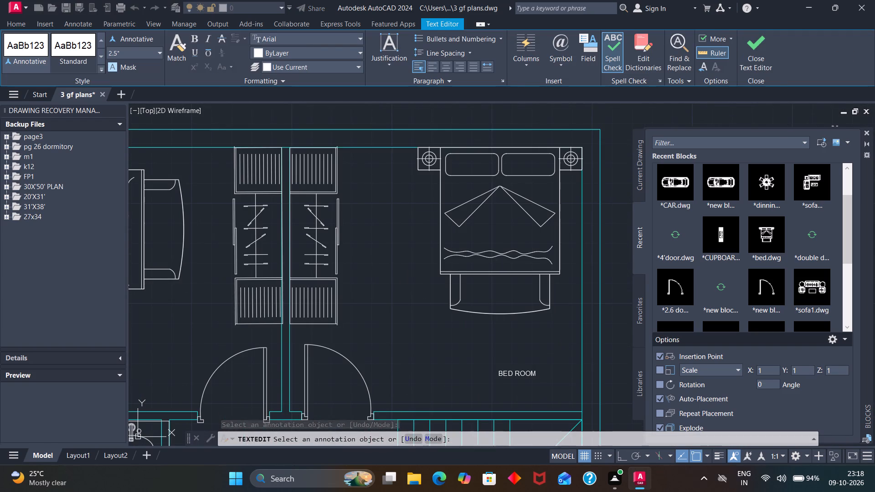
pyautogui.click(533, 374)
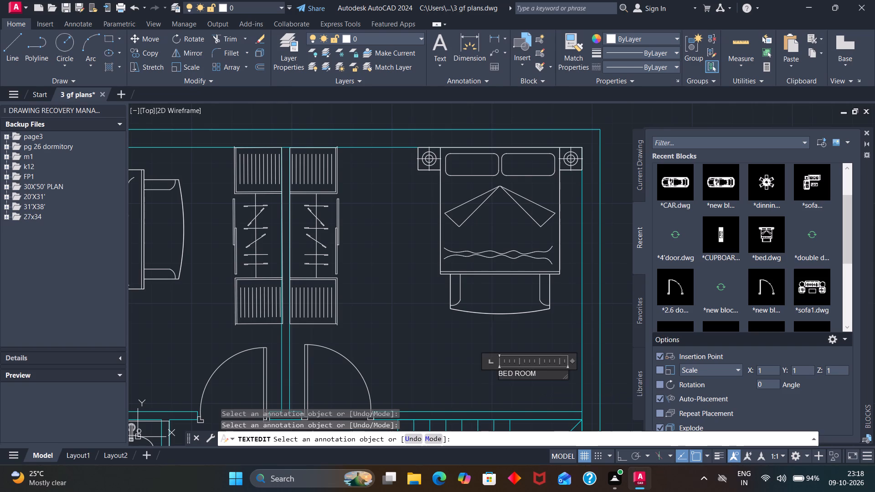
pyautogui.click(542, 374)
pyautogui.press('2')
# Change the label in the third plan's lower-left bedroom, below the kitchen, to BED ROOM3 and finish text editing.
pyautogui.scroll(-8, 538, 369)
pyautogui.scroll(5, 523, 390)
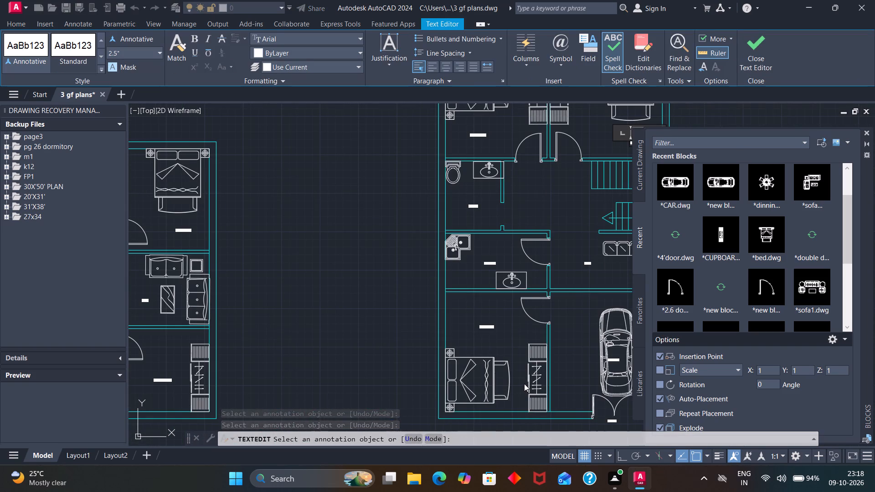
pyautogui.scroll(2, 500, 334)
pyautogui.click(480, 315)
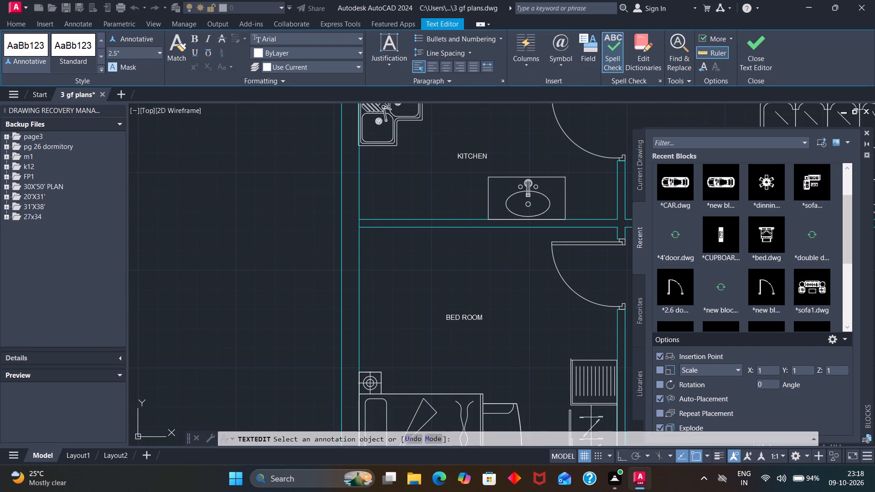
pyautogui.click(481, 318)
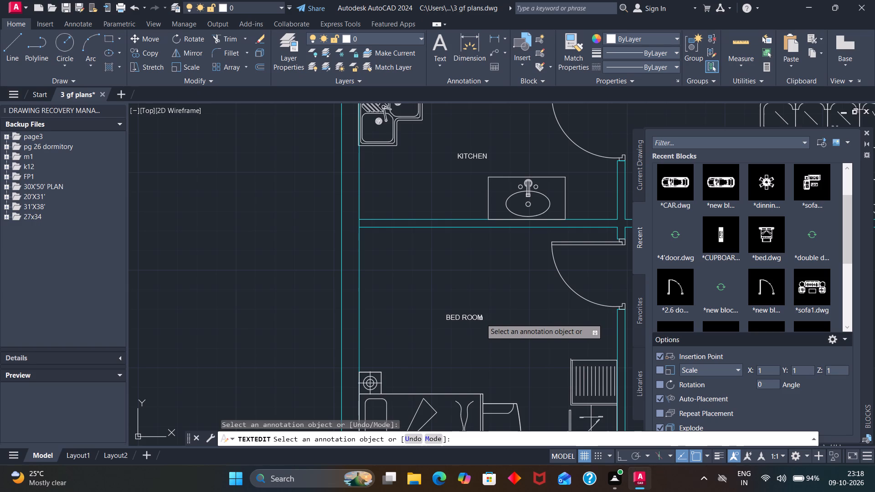
pyautogui.click(489, 319)
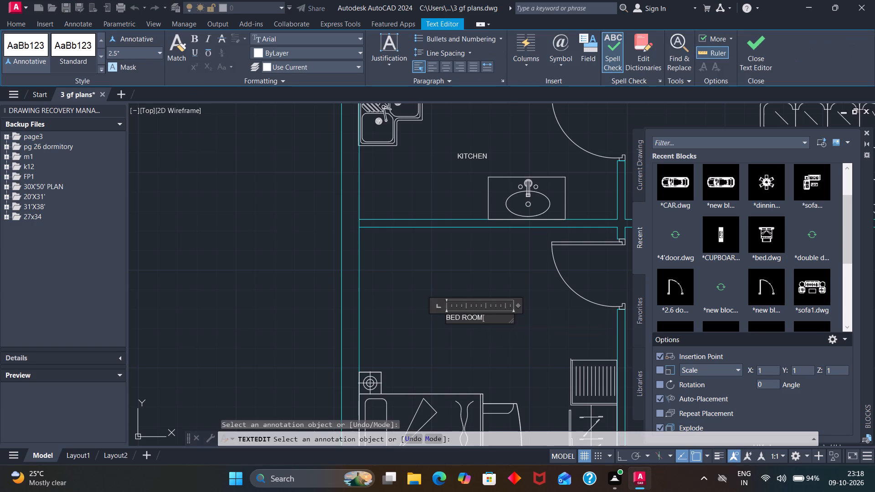
pyautogui.press('3')
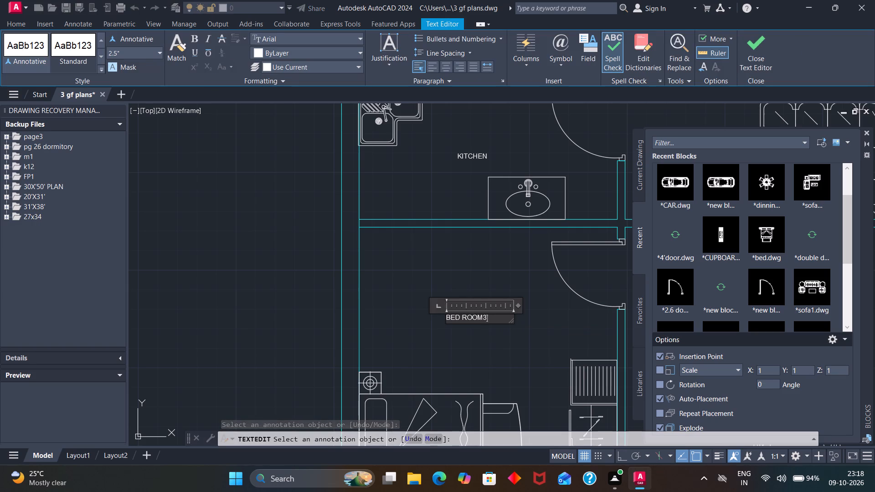
pyautogui.scroll(-3, 487, 319)
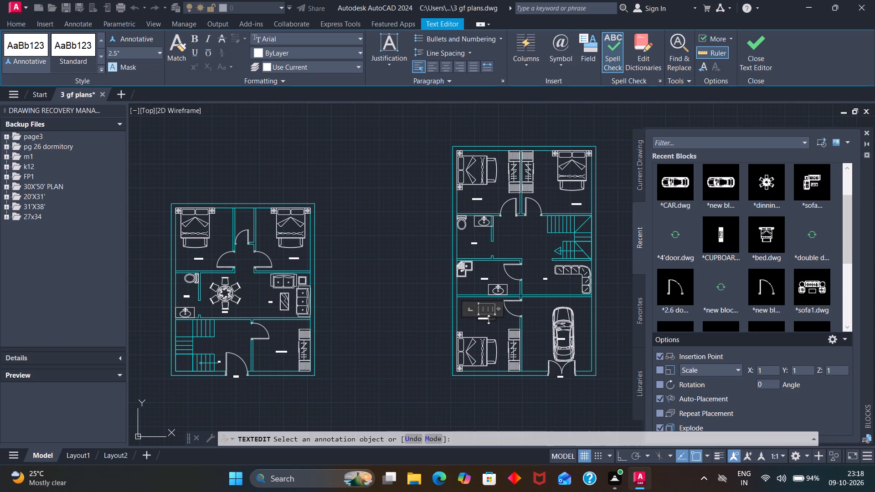
pyautogui.scroll(-1, 489, 319)
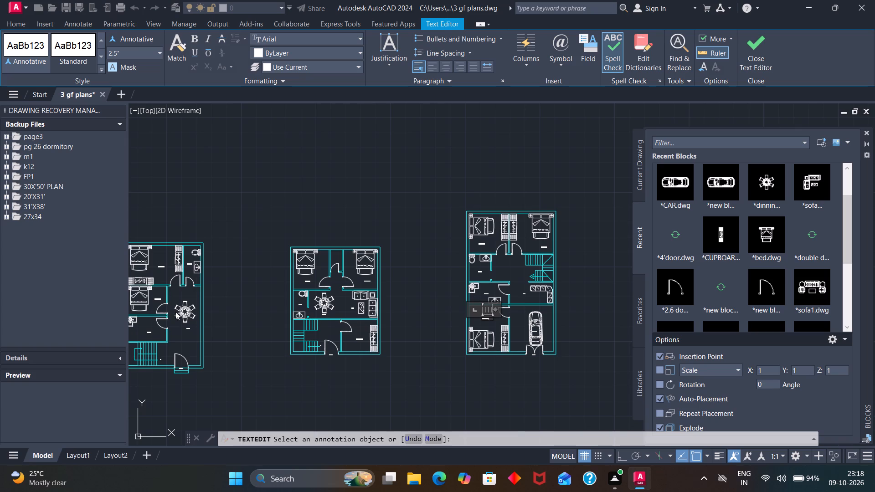
pyautogui.scroll(2, 338, 307)
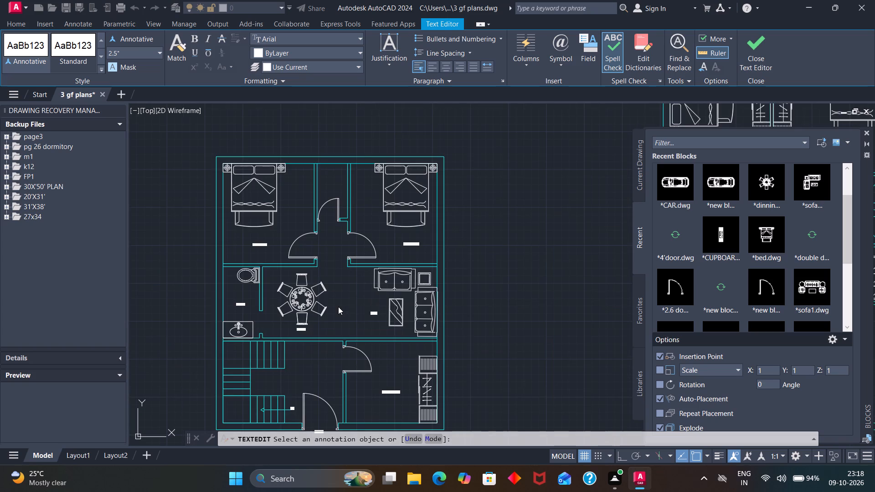
pyautogui.scroll(2, 376, 304)
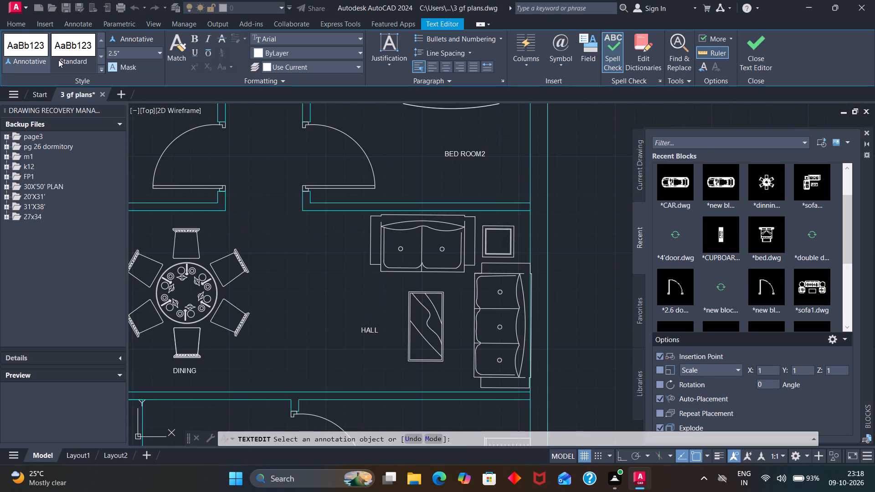
pyautogui.click(17, 21)
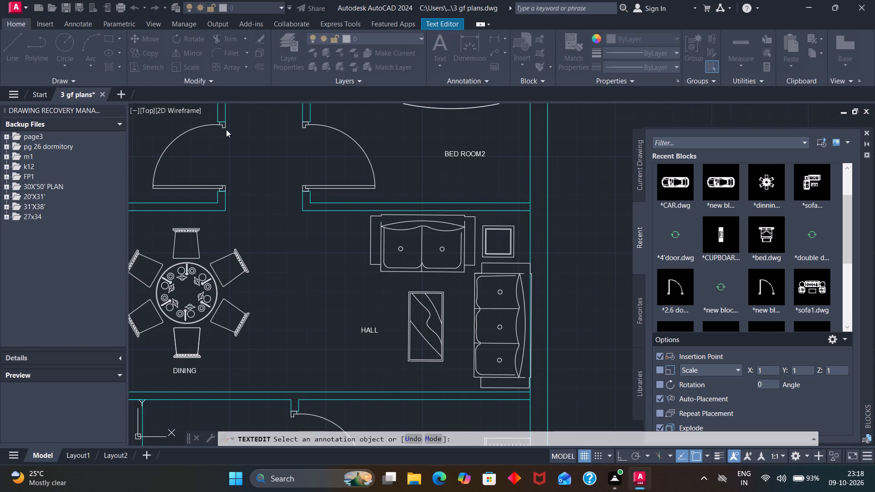
pyautogui.click(603, 225)
pyautogui.press('Escape')
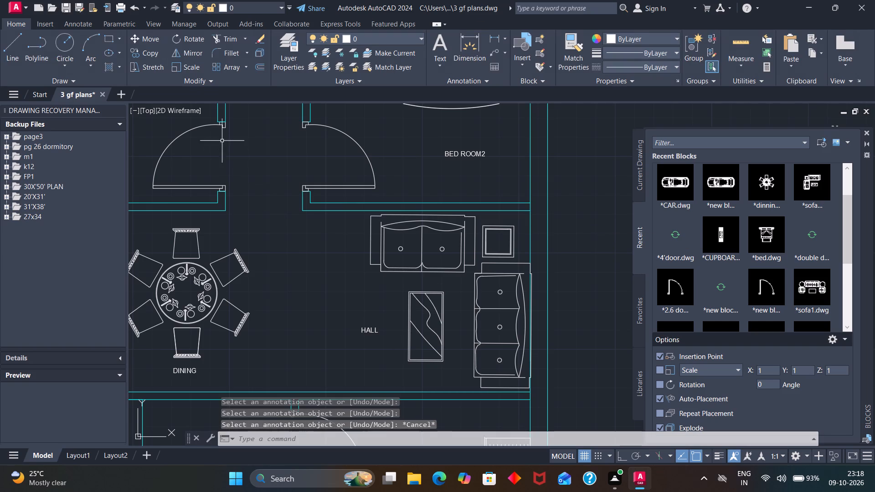
# Draw a rectangle about 3'-4" by 6" on the second plan's lower hall wall, with an arc between its hall-side corners through its centre.
pyautogui.click(104, 36)
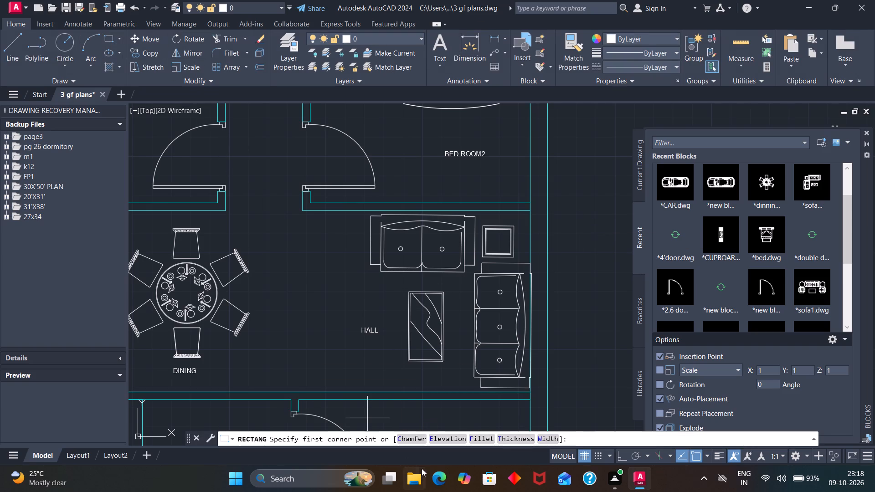
pyautogui.click(377, 392)
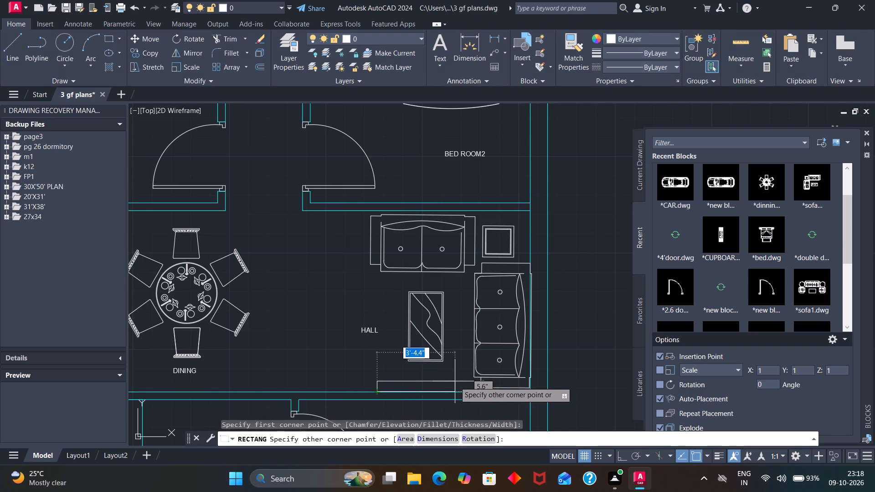
pyautogui.click(455, 382)
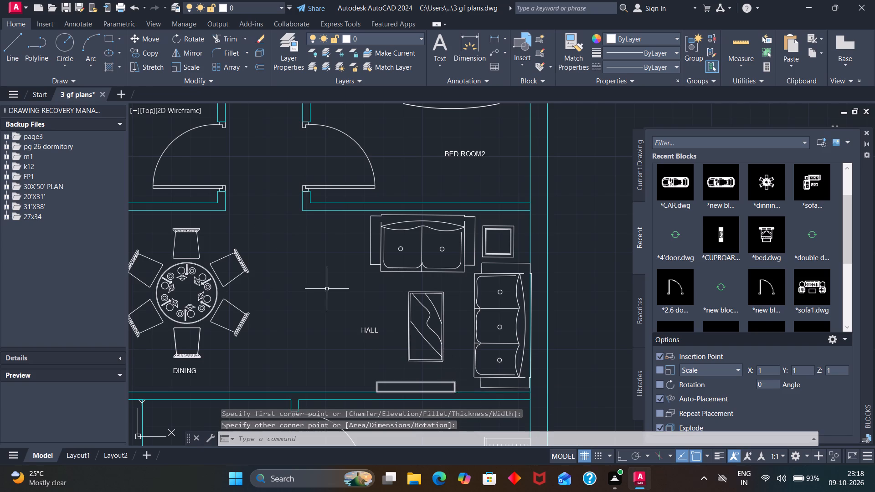
pyautogui.click(91, 48)
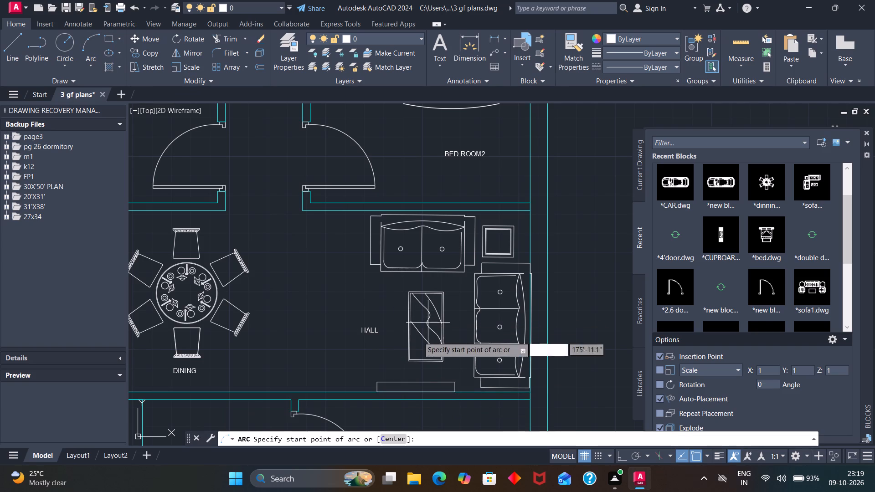
pyautogui.click(380, 383)
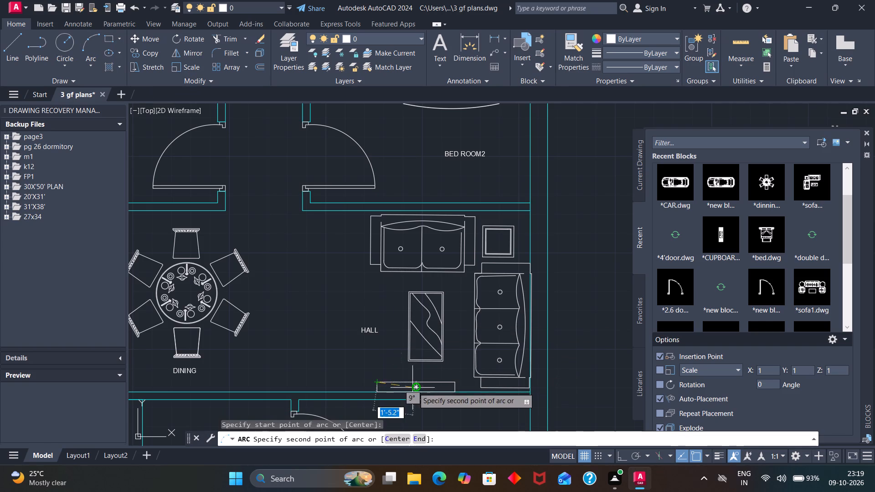
pyautogui.click(420, 388)
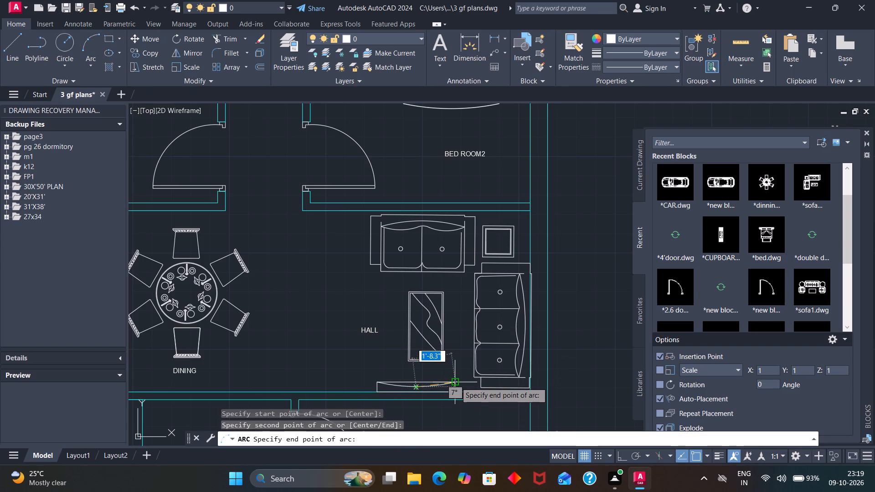
pyautogui.click(456, 382)
# Draw a narrow upright rectangle on the second plan's store room wall below the door, with an arc between its room-side corners through its centre.
pyautogui.scroll(-4, 476, 370)
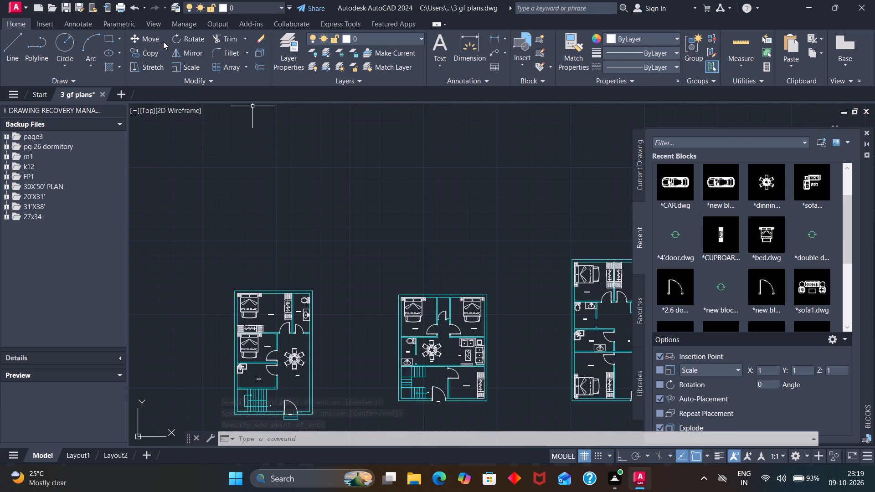
pyautogui.moveTo(111, 41); pyautogui.dragTo(104, 46)
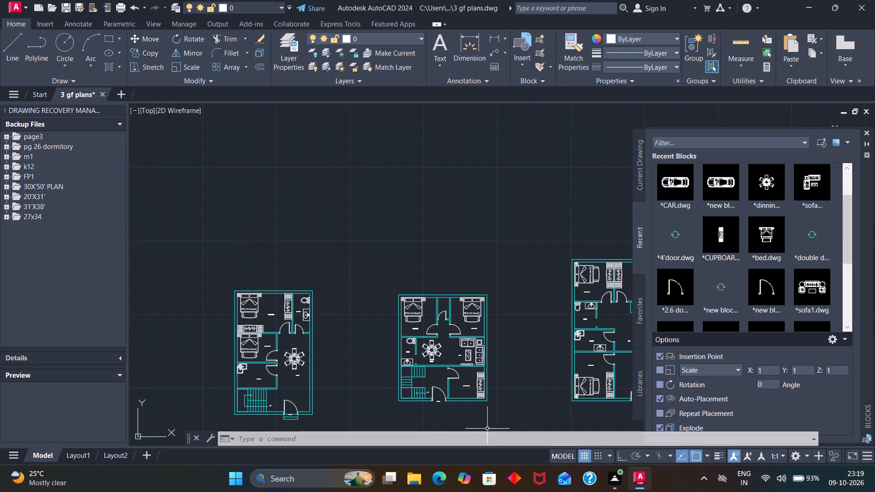
pyautogui.scroll(4, 455, 405)
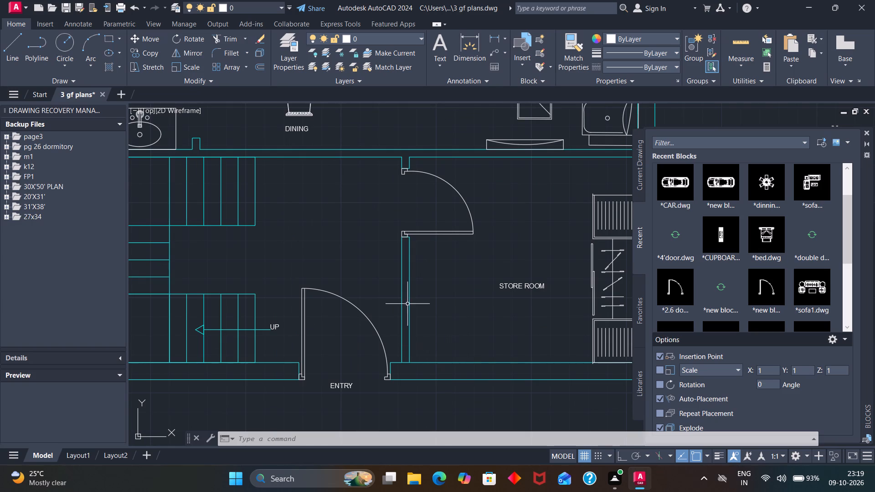
pyautogui.click(410, 281)
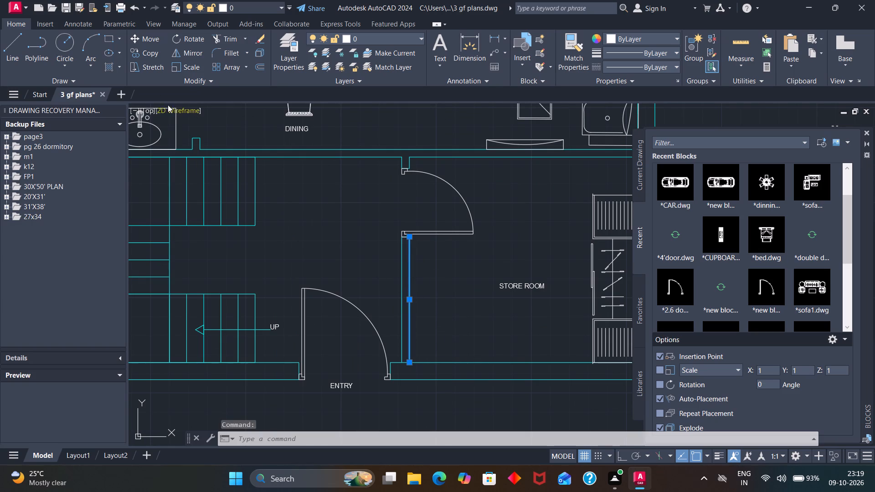
pyautogui.click(111, 37)
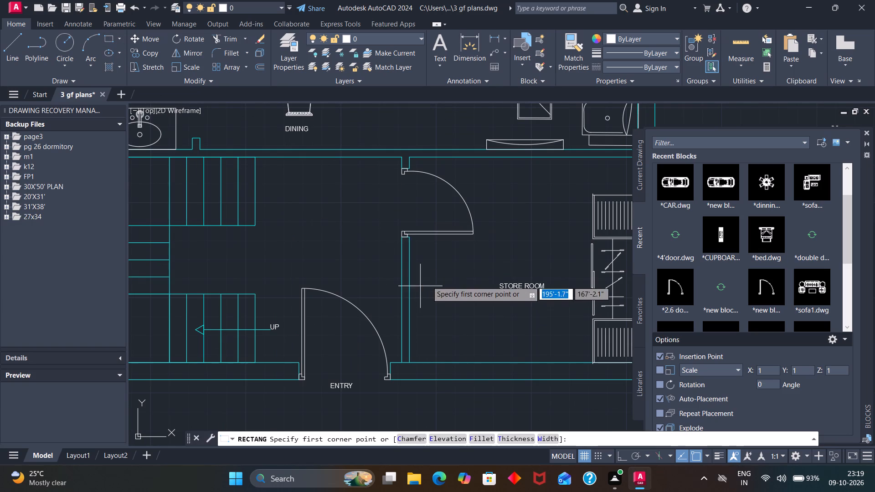
pyautogui.click(408, 270)
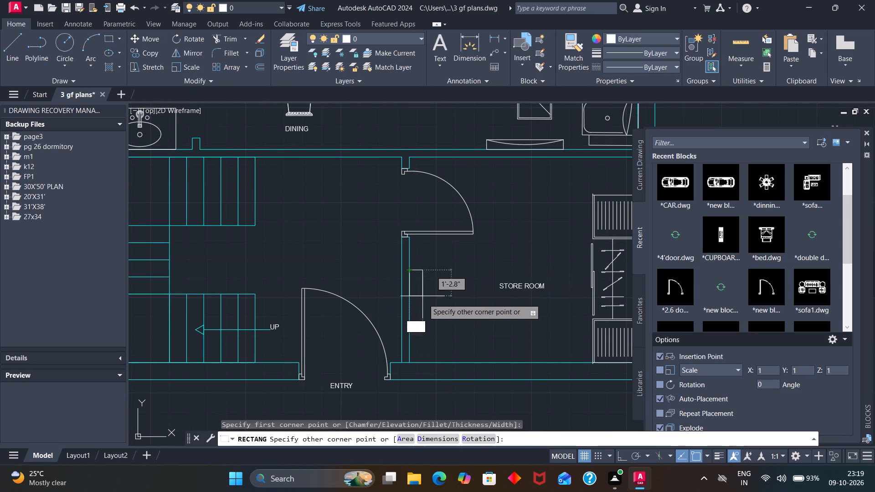
pyautogui.click(418, 339)
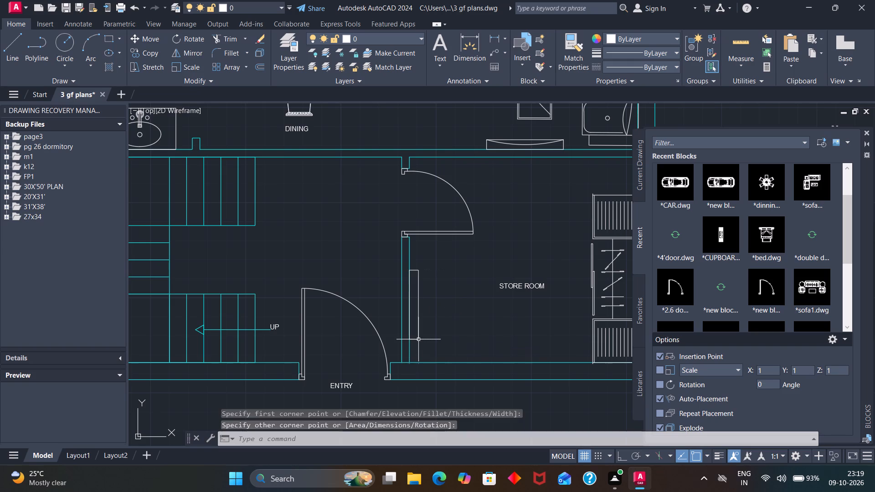
pyautogui.click(83, 44)
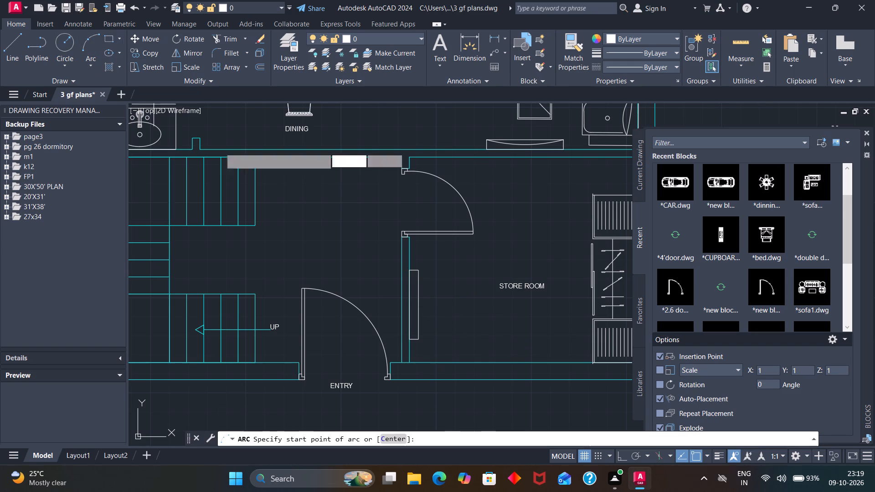
pyautogui.click(419, 273)
pyautogui.click(414, 302)
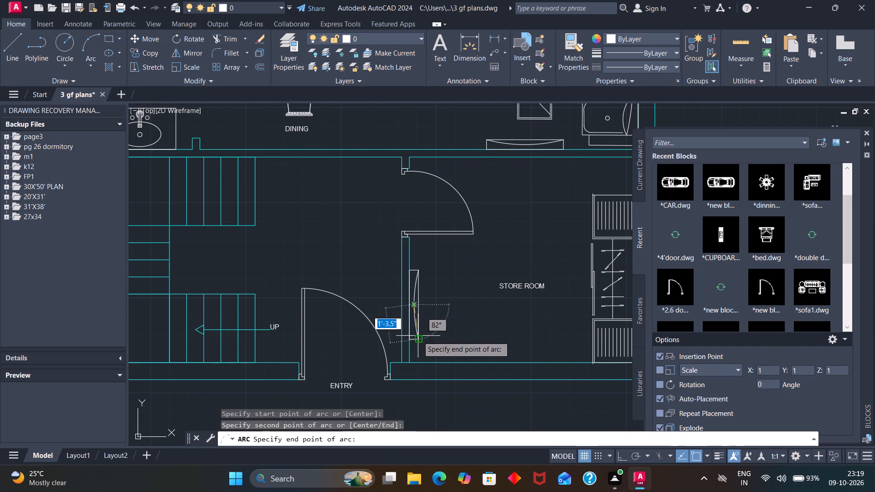
pyautogui.click(418, 340)
# Draw a rectangle about 2'-11" by 4" on the third plan's lower hall wall, with an arc between its hall-side corners through its centre.
pyautogui.scroll(-4, 471, 316)
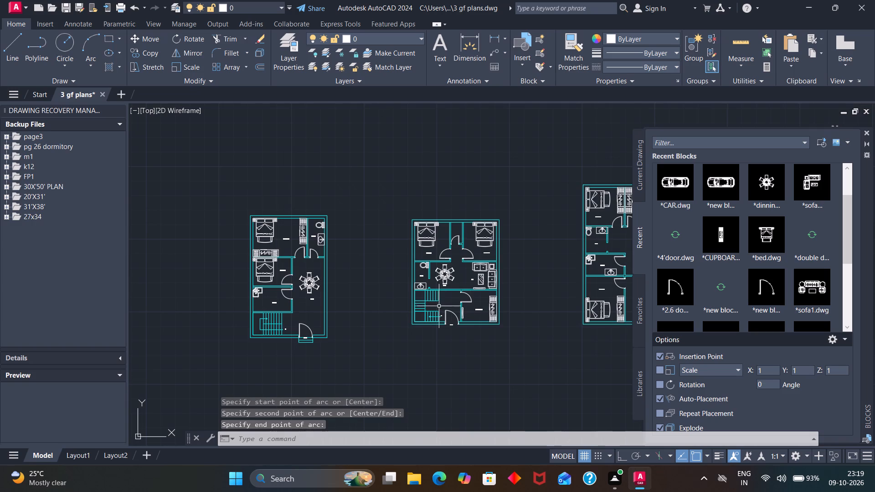
pyautogui.scroll(2, 283, 284)
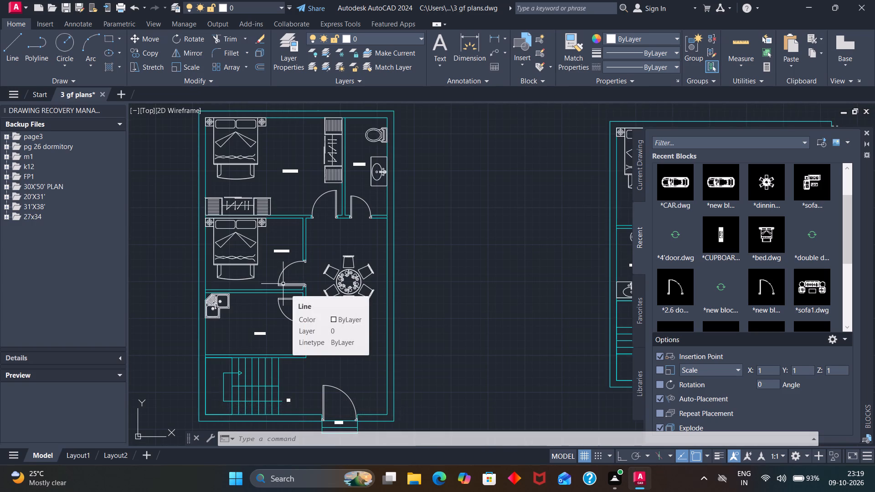
pyautogui.scroll(-2, 283, 284)
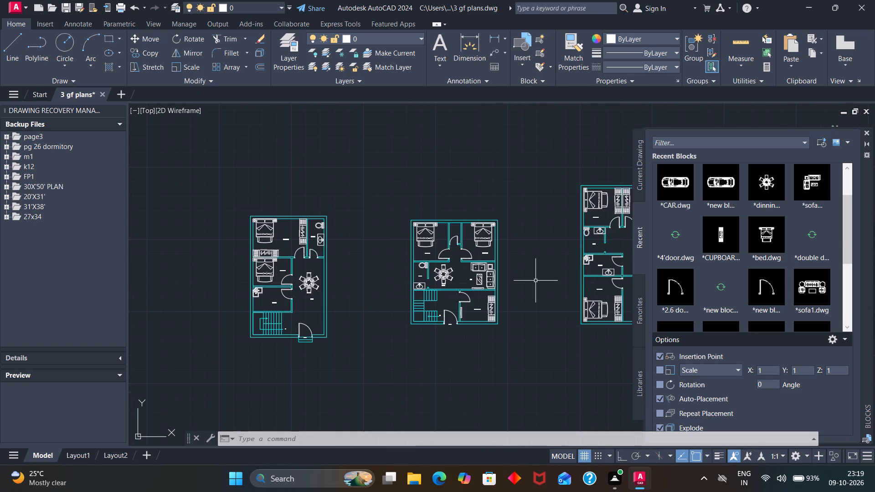
pyautogui.scroll(-2, 536, 277)
pyautogui.scroll(3, 602, 260)
pyautogui.scroll(1, 576, 286)
pyautogui.click(108, 37)
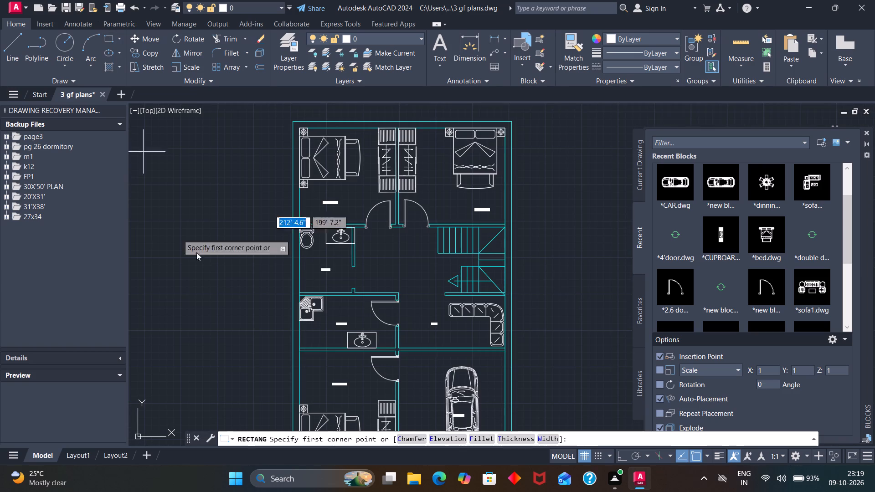
pyautogui.scroll(2, 463, 352)
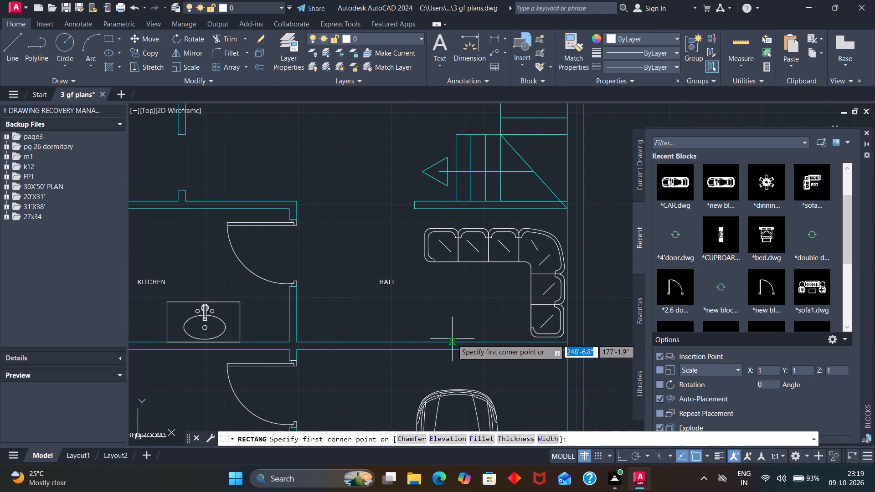
pyautogui.click(445, 342)
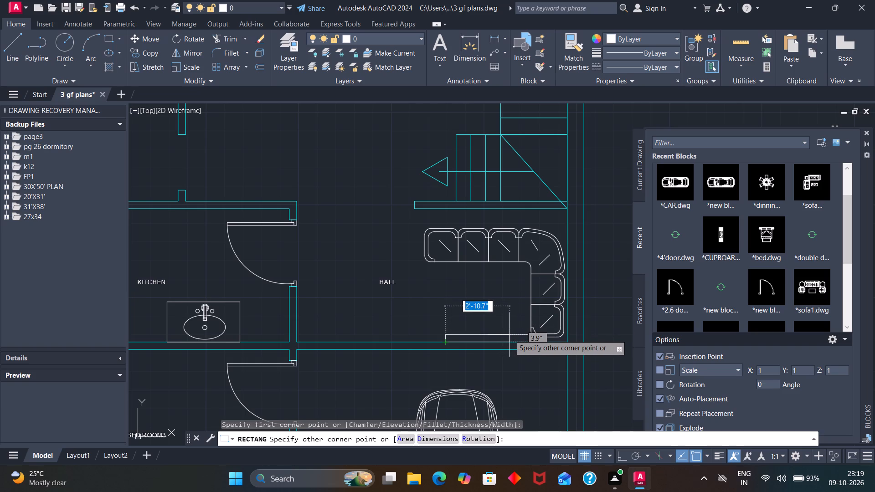
pyautogui.click(510, 335)
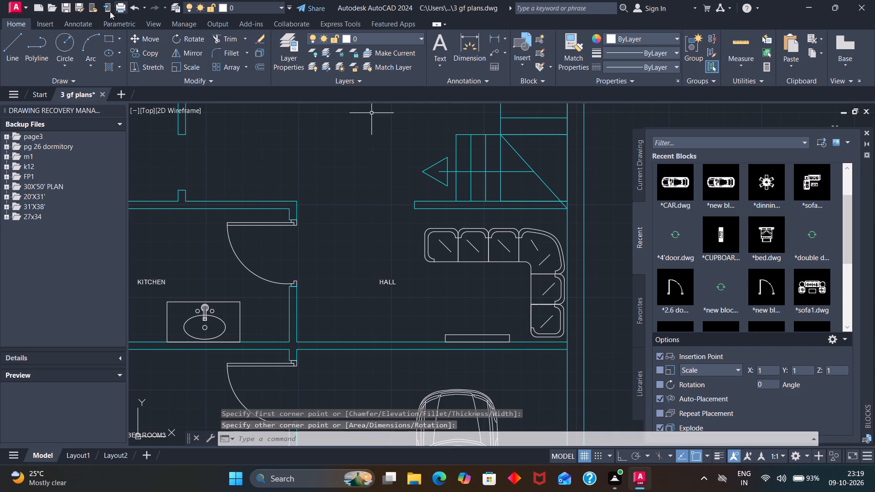
pyautogui.click(91, 49)
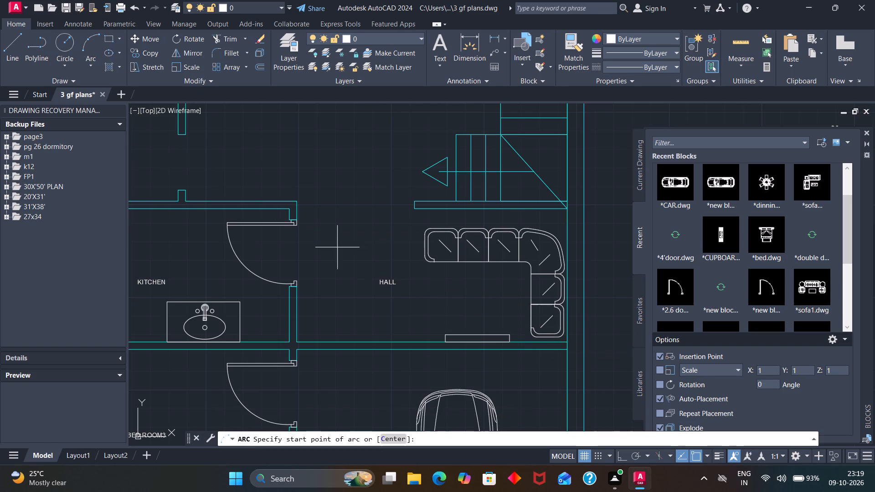
pyautogui.click(448, 336)
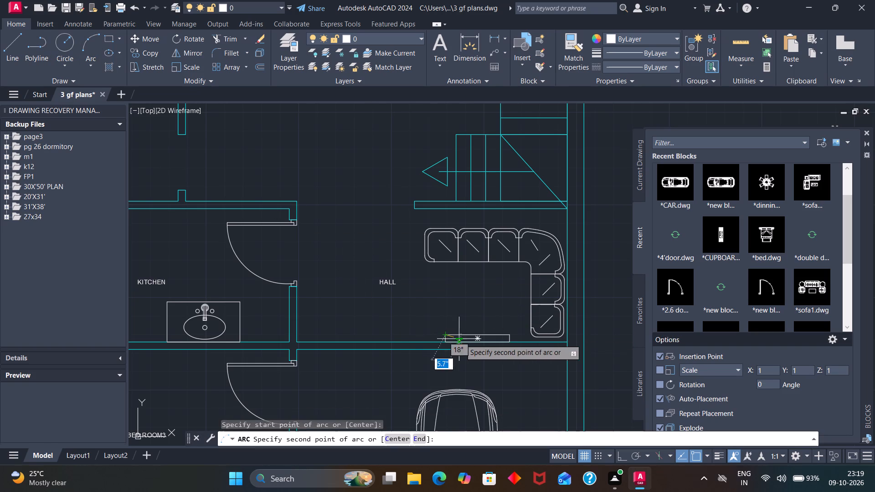
pyautogui.click(479, 339)
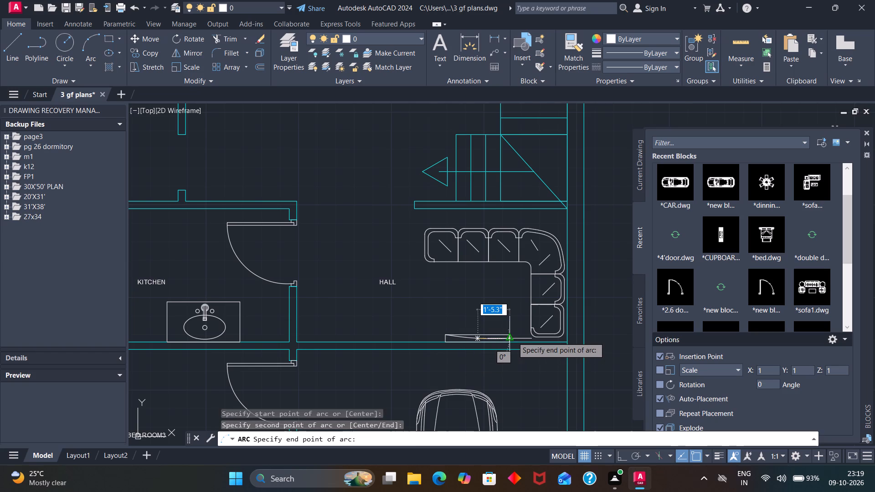
pyautogui.click(513, 335)
# Draw a rectangle about 3'-10" by 6" on the third plan's BED ROOM2 lower wall, with an arc between its room-side corners through its centre.
pyautogui.scroll(-2, 514, 331)
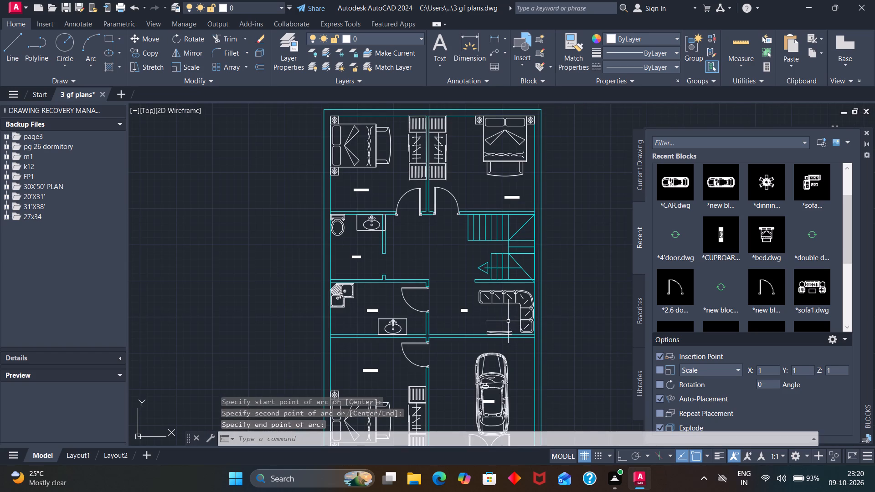
pyautogui.scroll(-1, 506, 320)
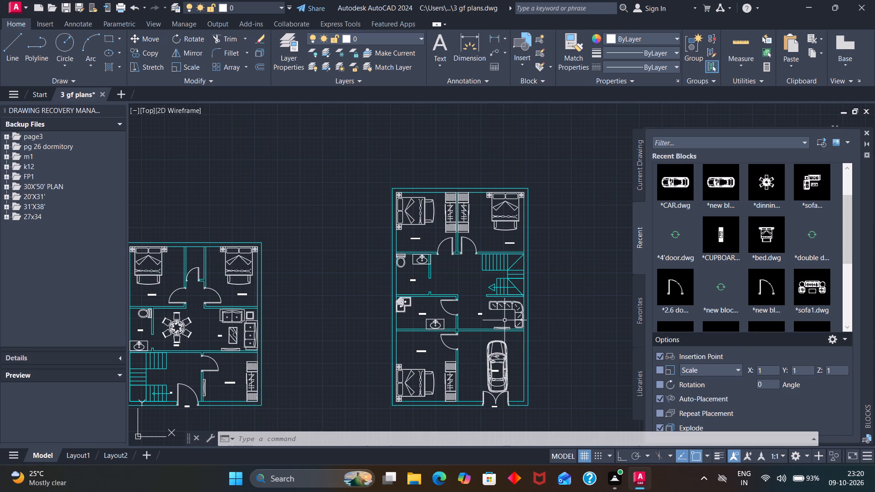
pyautogui.scroll(3, 535, 248)
pyautogui.click(108, 38)
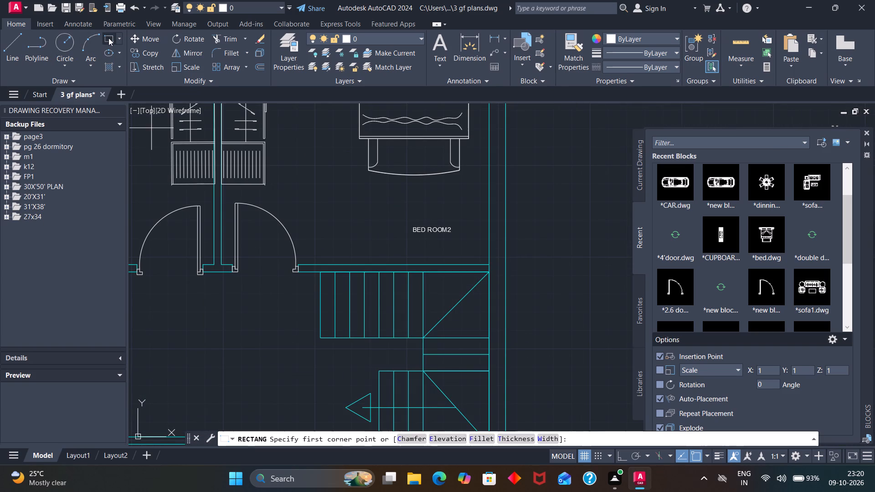
pyautogui.click(384, 266)
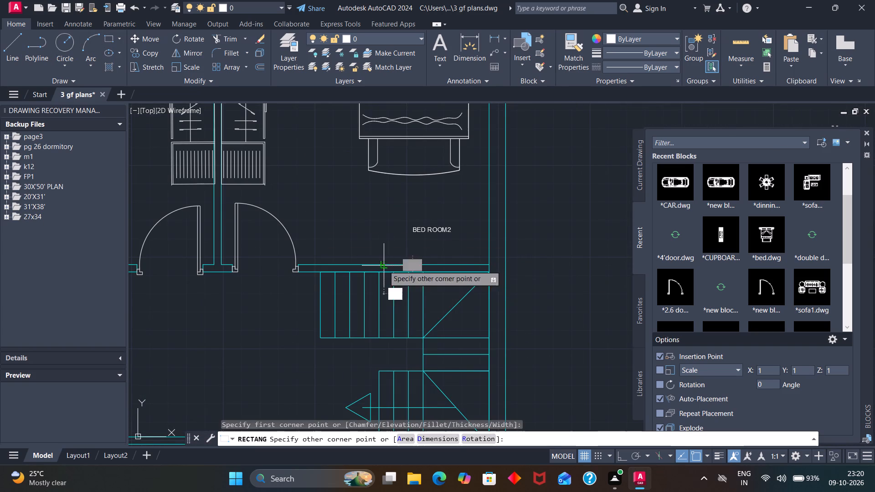
pyautogui.click(468, 253)
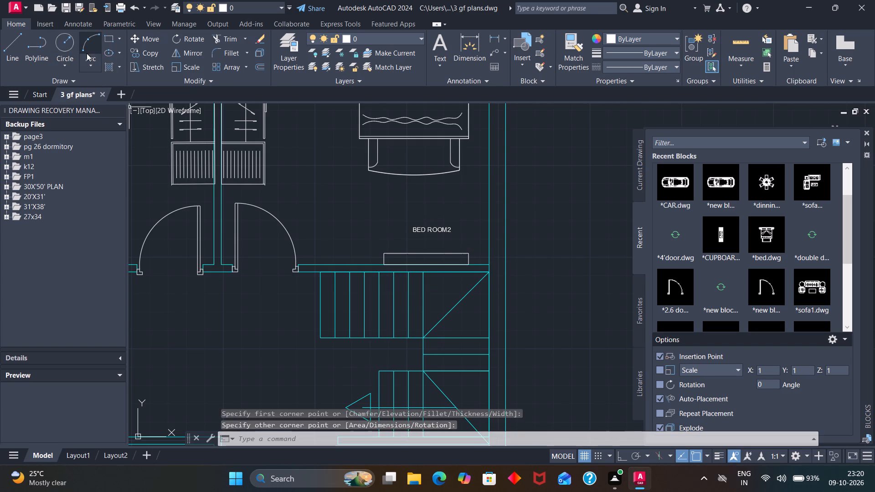
pyautogui.click(83, 52)
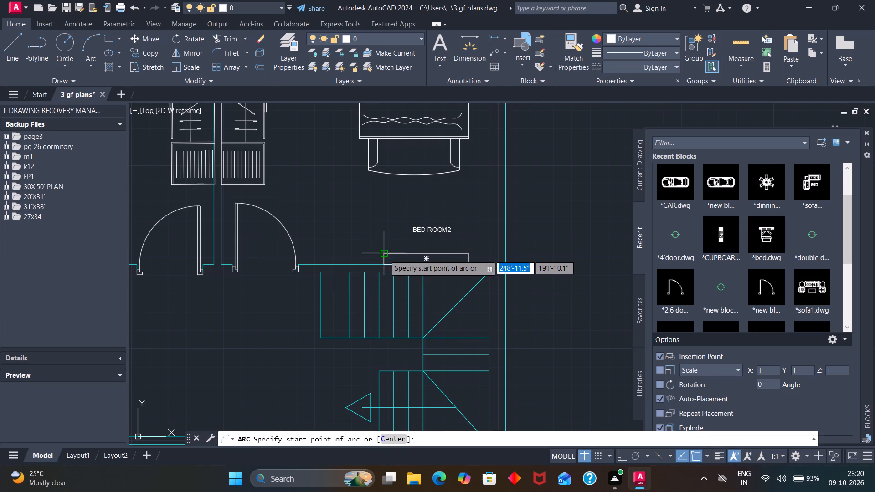
pyautogui.click(384, 255)
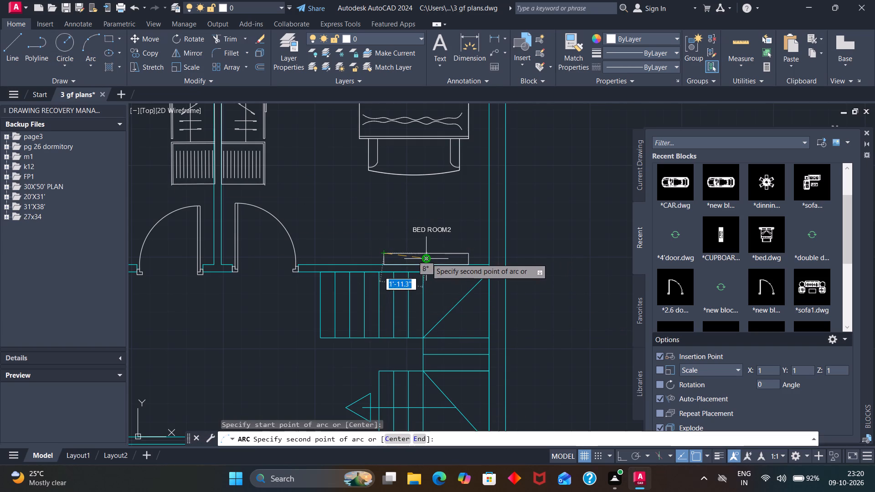
pyautogui.click(427, 258)
pyautogui.click(466, 254)
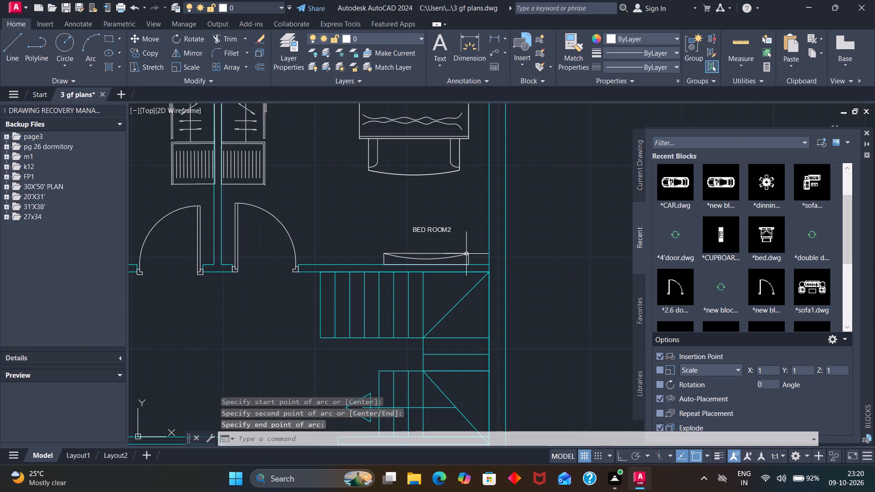
# Review the rooms of all three plans, checking which spaces still need furniture or wall units.
pyautogui.scroll(-3, 466, 253)
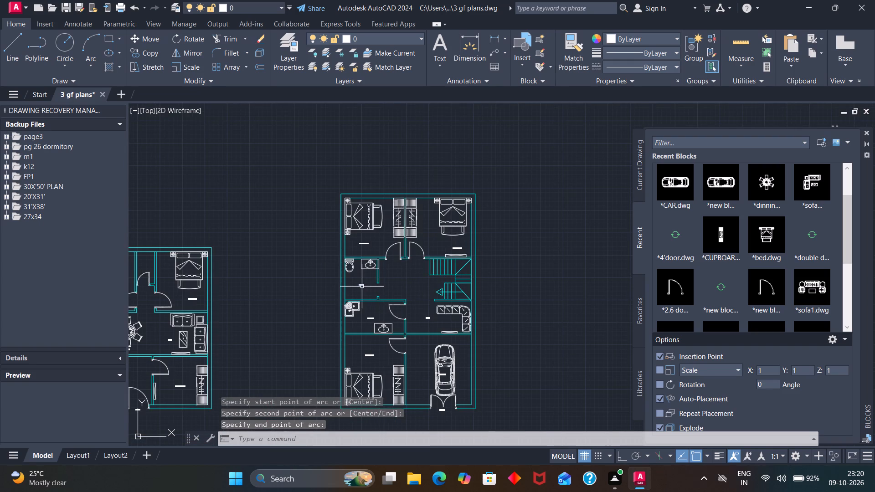
pyautogui.scroll(-1, 349, 308)
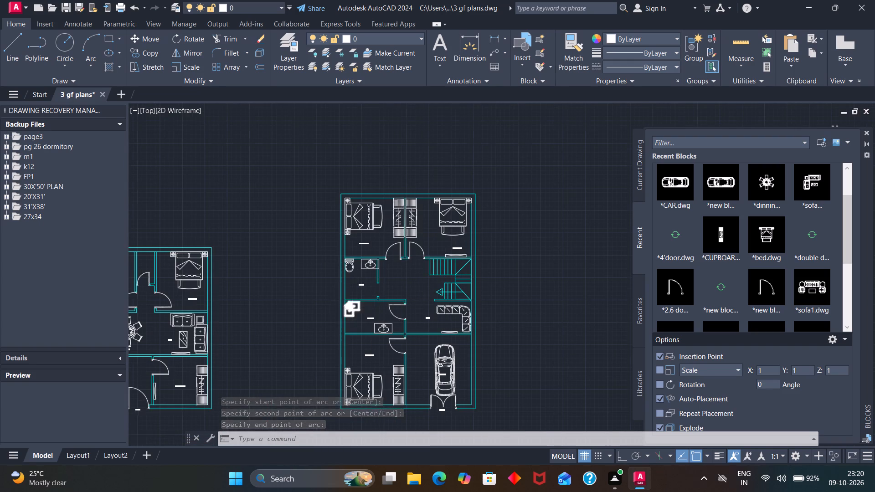
pyautogui.scroll(2, 186, 337)
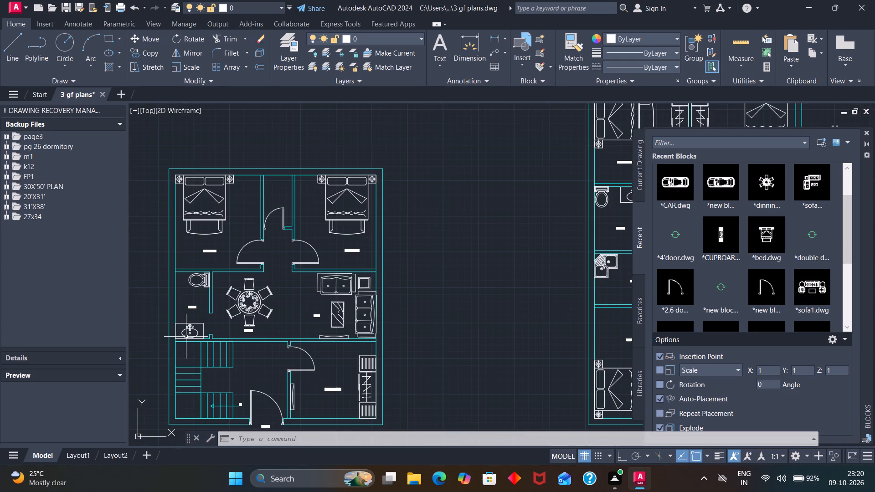
pyautogui.scroll(-1, 186, 337)
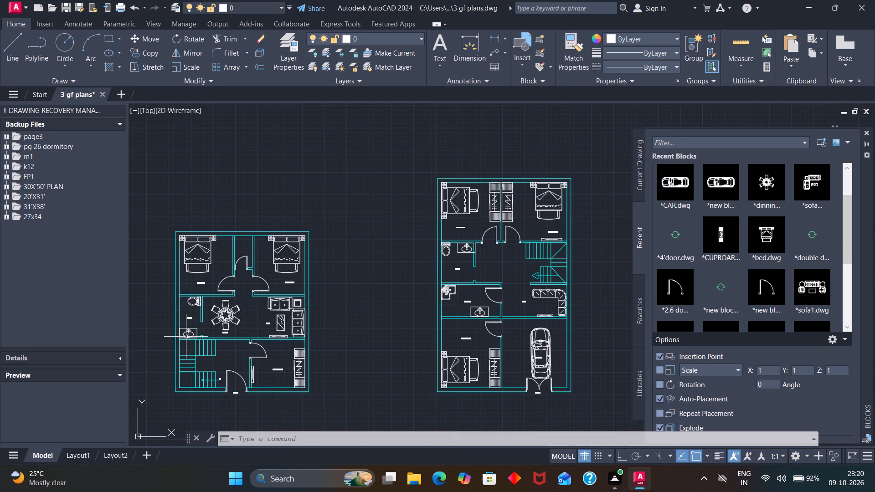
pyautogui.scroll(-3, 186, 337)
pyautogui.scroll(-2, 134, 333)
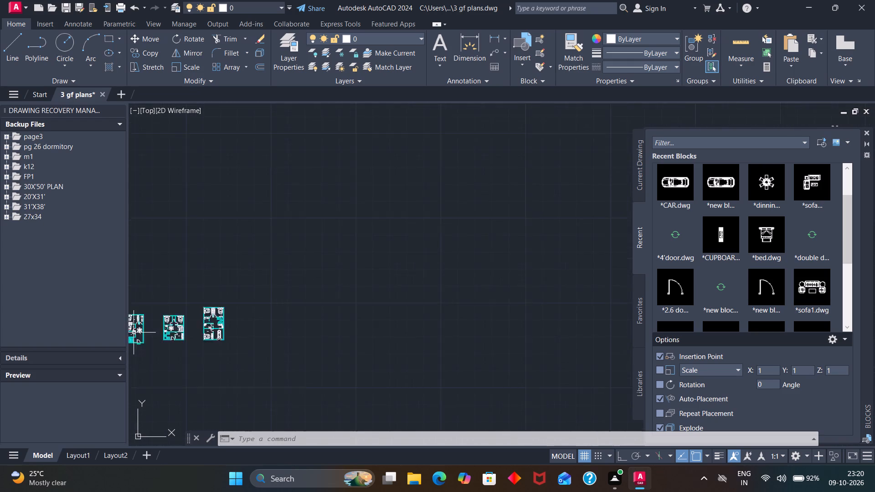
pyautogui.scroll(6, 133, 333)
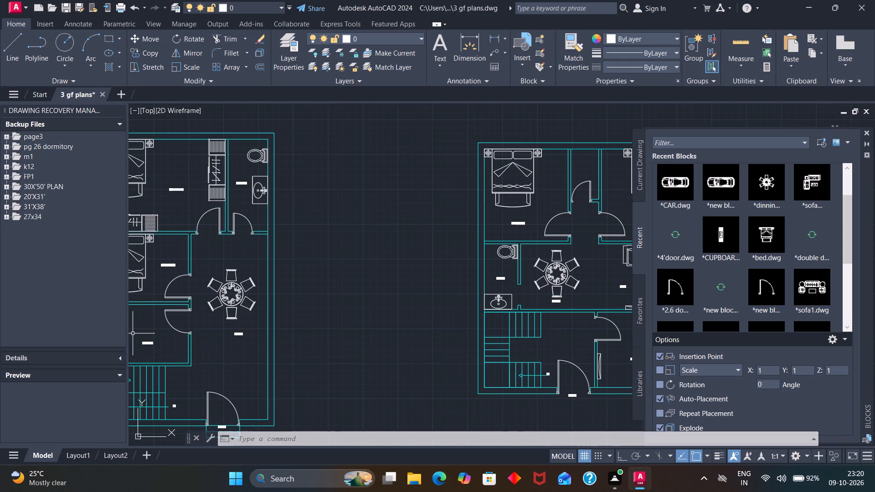
pyautogui.scroll(-3, 133, 333)
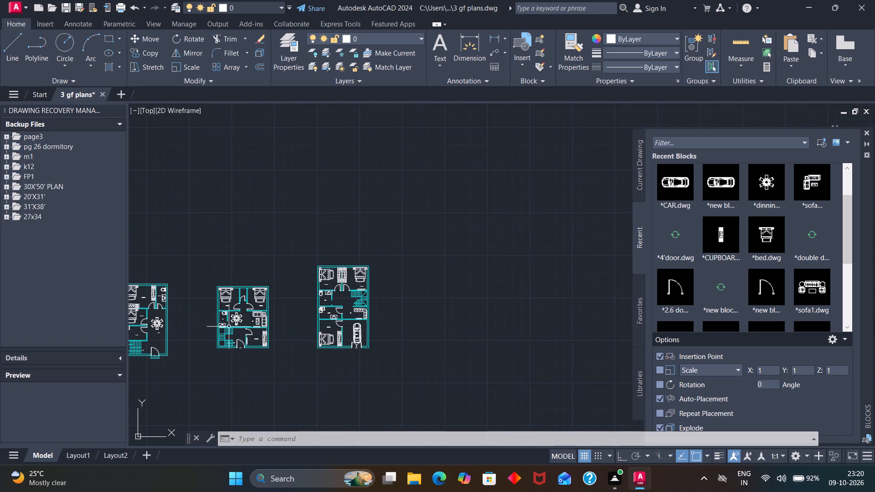
pyautogui.scroll(3, 257, 303)
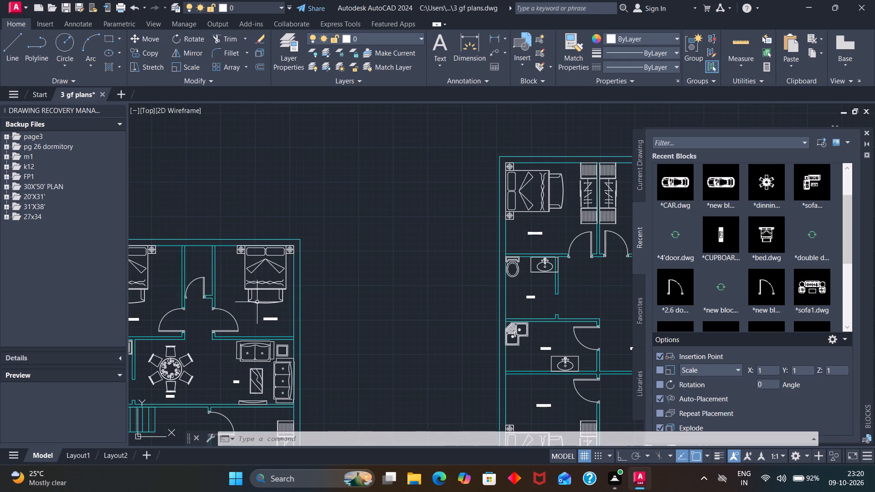
pyautogui.scroll(-1, 257, 302)
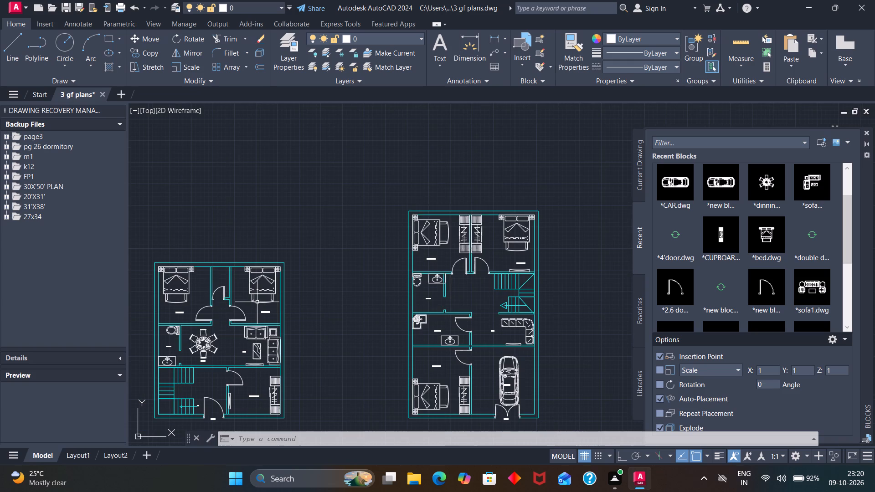
# Insert the recent L-shaped desk-and-chair block (A$C31E83…) in the empty space below the second plan.
pyautogui.scroll(1, 245, 300)
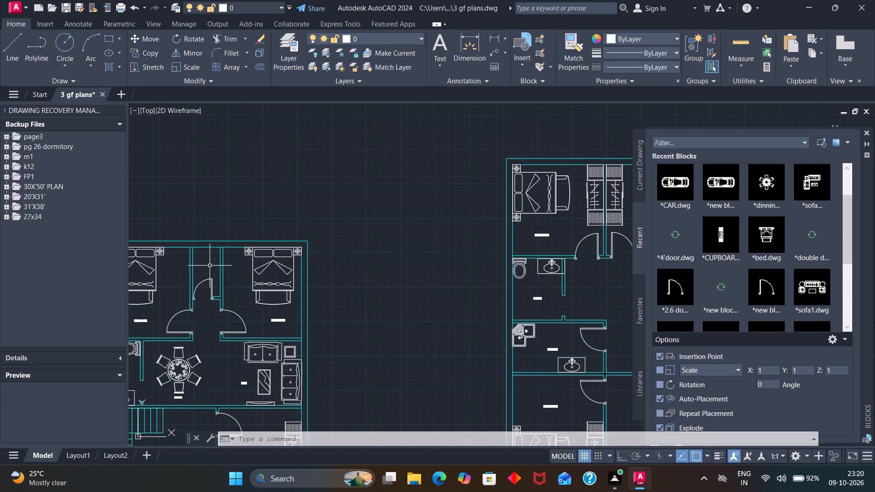
pyautogui.scroll(1, 210, 266)
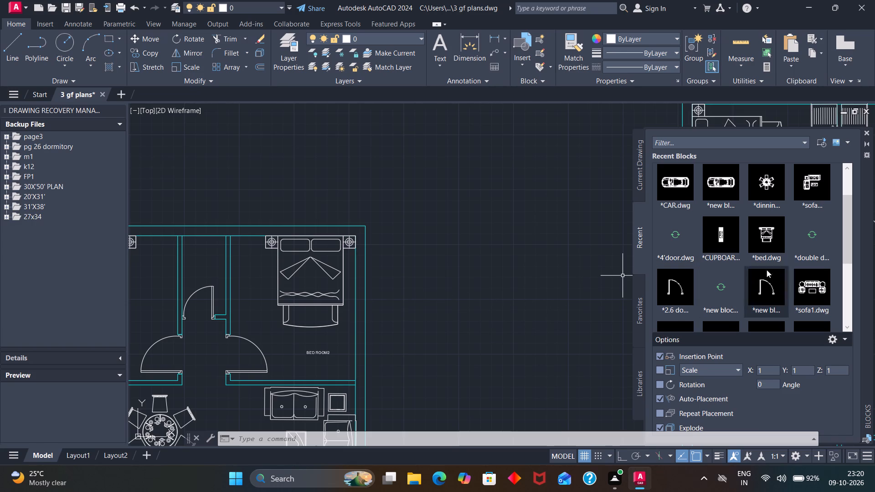
pyautogui.scroll(-1, 775, 238)
pyautogui.scroll(-2, 704, 243)
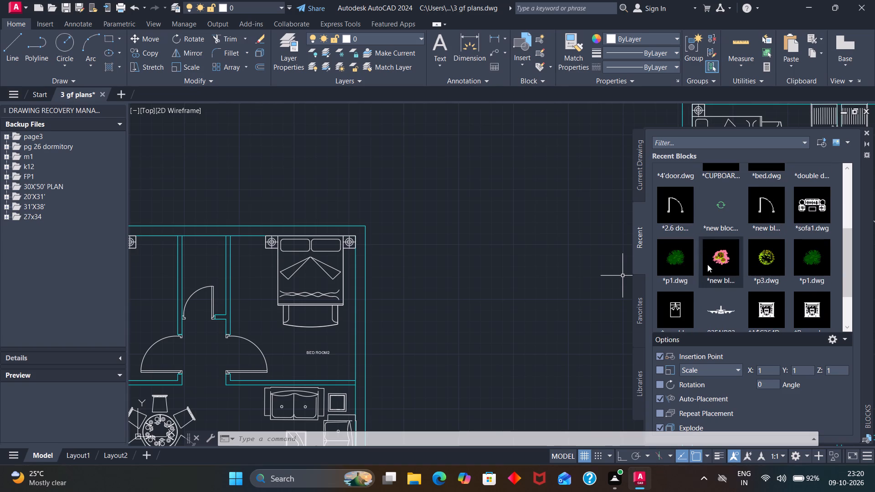
pyautogui.scroll(-2, 755, 267)
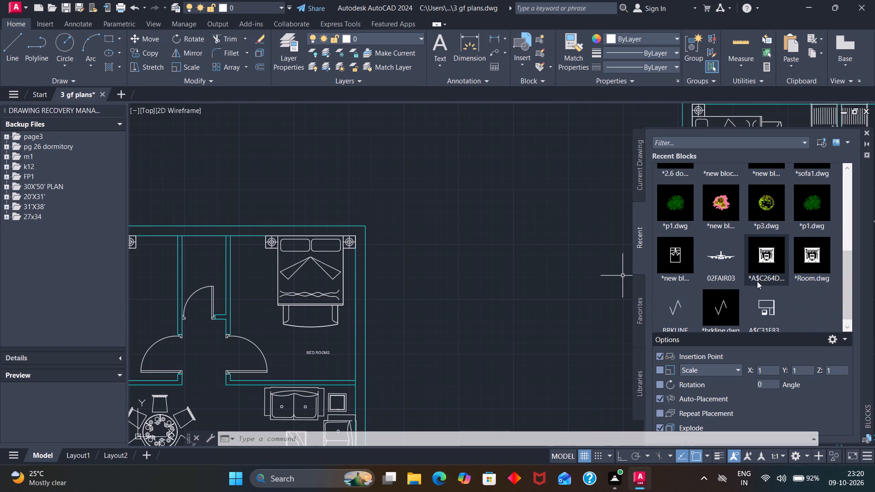
pyautogui.scroll(-2, 697, 277)
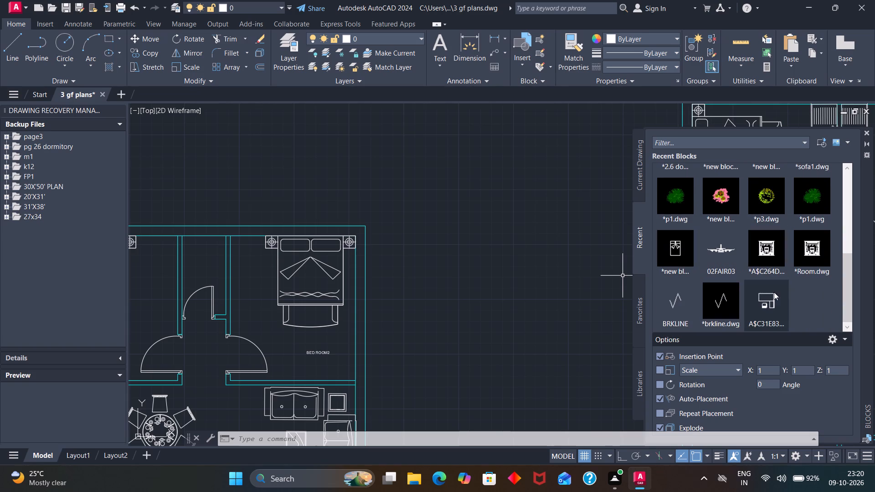
pyautogui.click(768, 296)
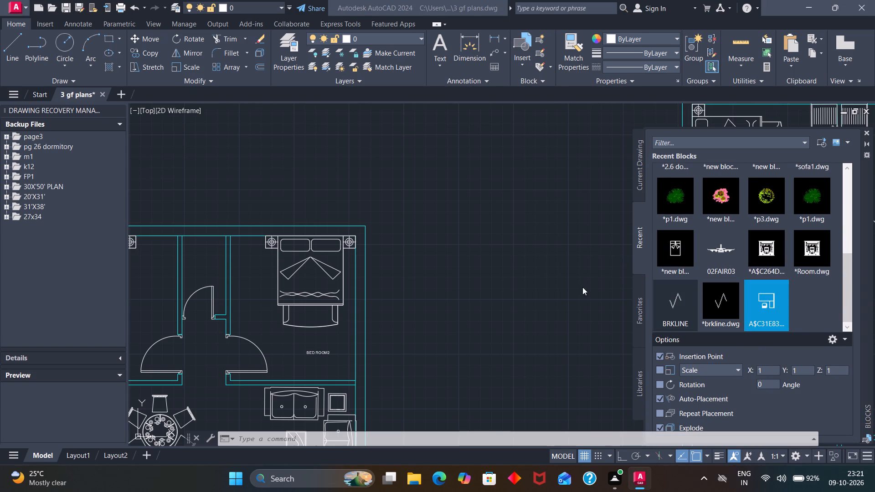
pyautogui.click(769, 306)
pyautogui.doubleClick(773, 306)
pyautogui.scroll(-10, 452, 272)
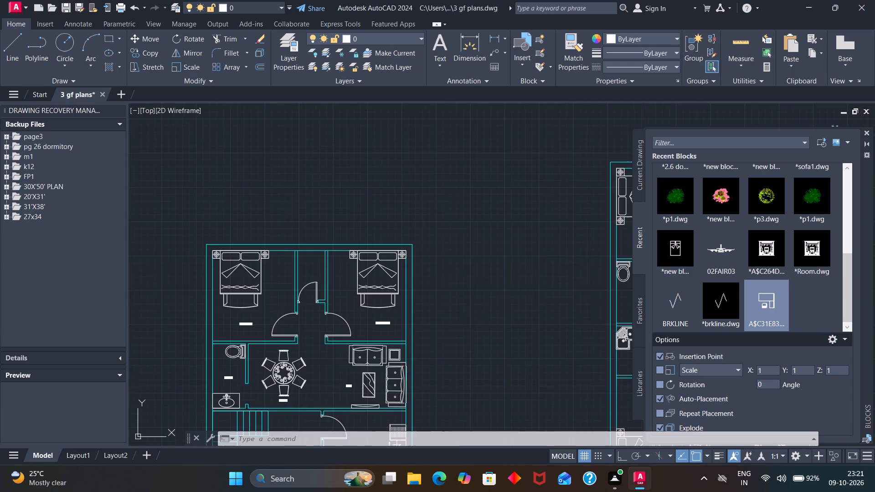
pyautogui.scroll(1, 348, 263)
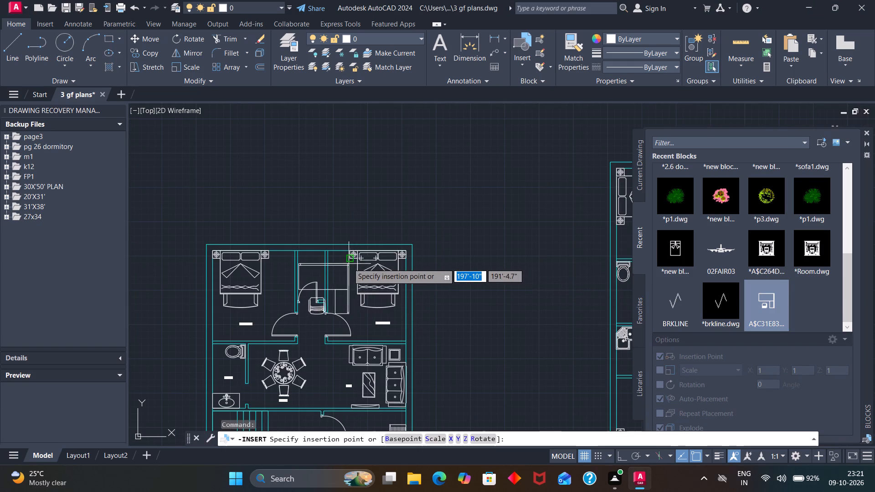
pyautogui.scroll(2, 348, 263)
pyautogui.scroll(-1, 348, 262)
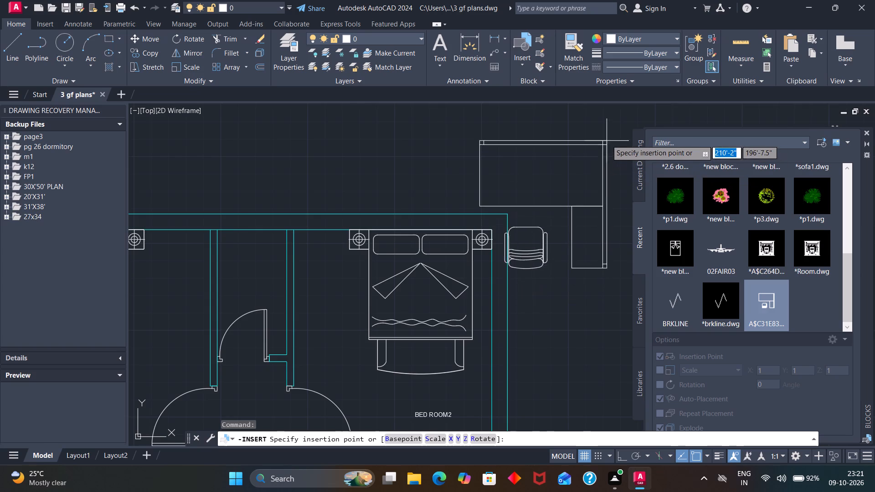
pyautogui.scroll(-3, 606, 140)
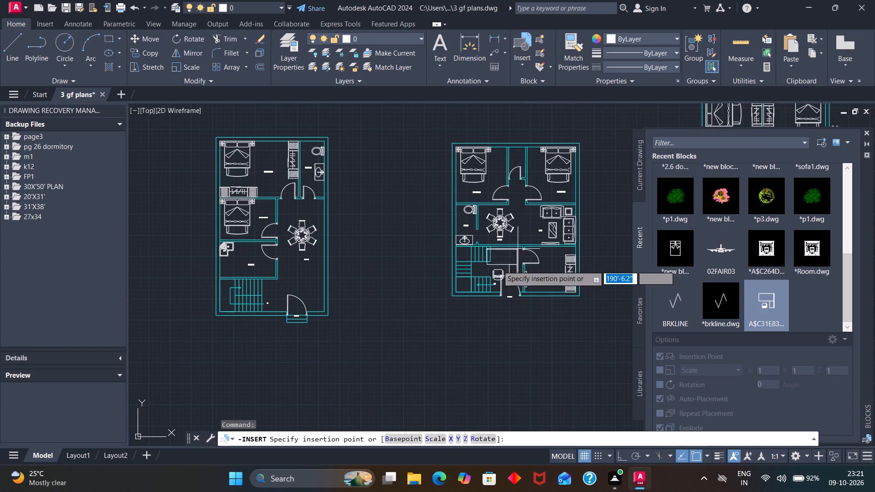
pyautogui.click(474, 333)
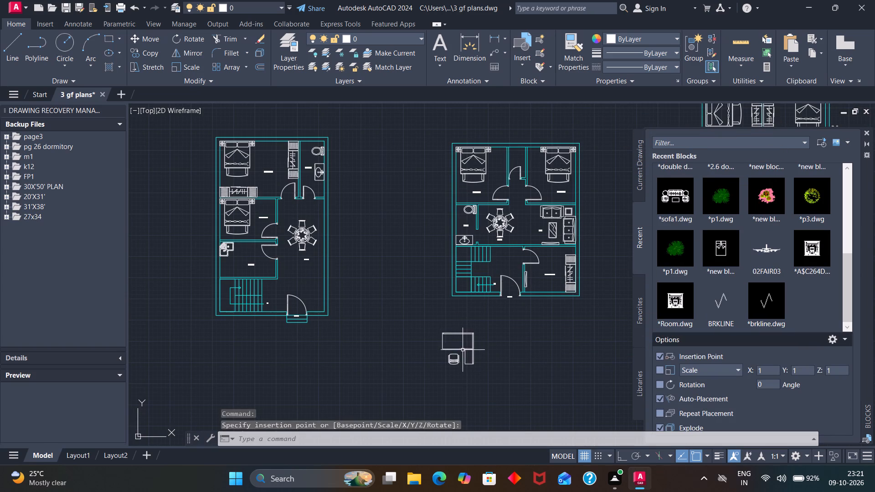
# Group all the objects of the inserted desk and chair into one group.
pyautogui.click(463, 350)
pyautogui.moveTo(489, 329); pyautogui.dragTo(492, 382)
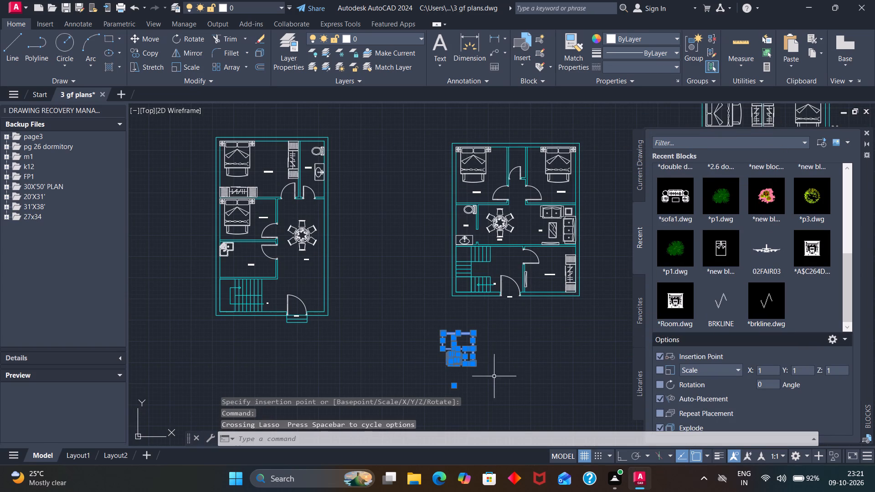
pyautogui.press('g')
pyautogui.press('Return')
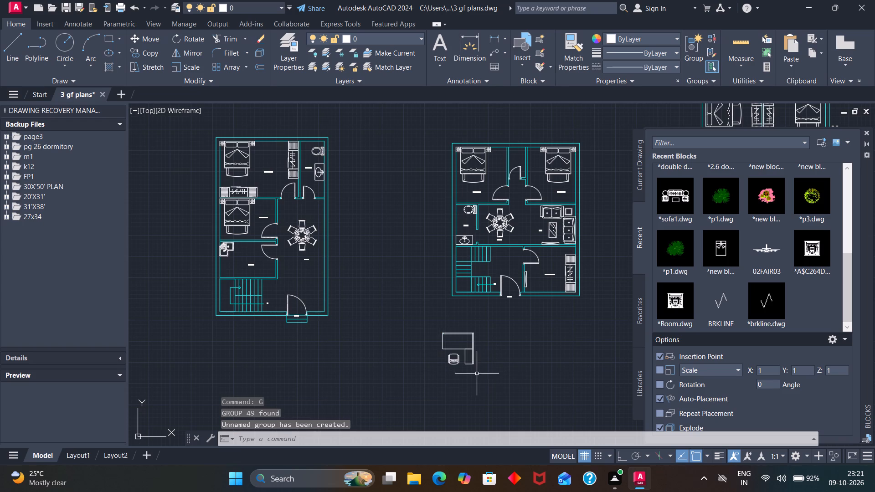
# Scale the desk-and-chair group down to roughly half size from a base point near its chair.
pyautogui.write('SC')
pyautogui.press('Return')
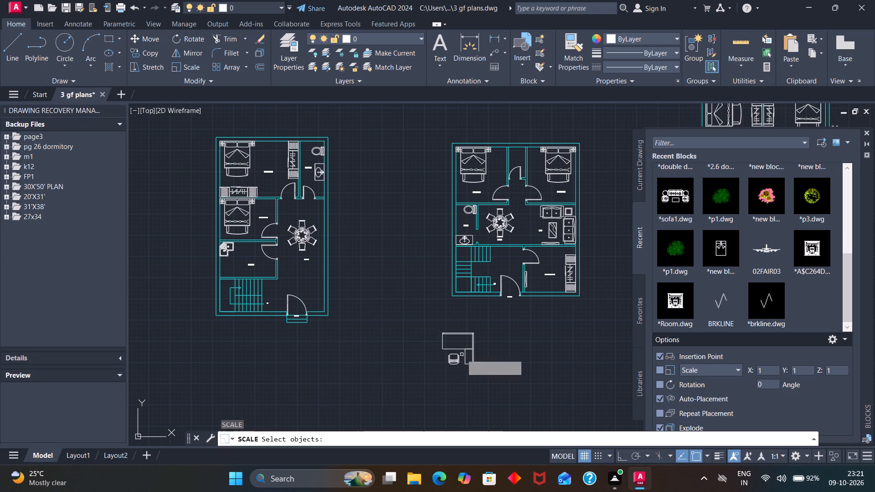
pyautogui.click(453, 349)
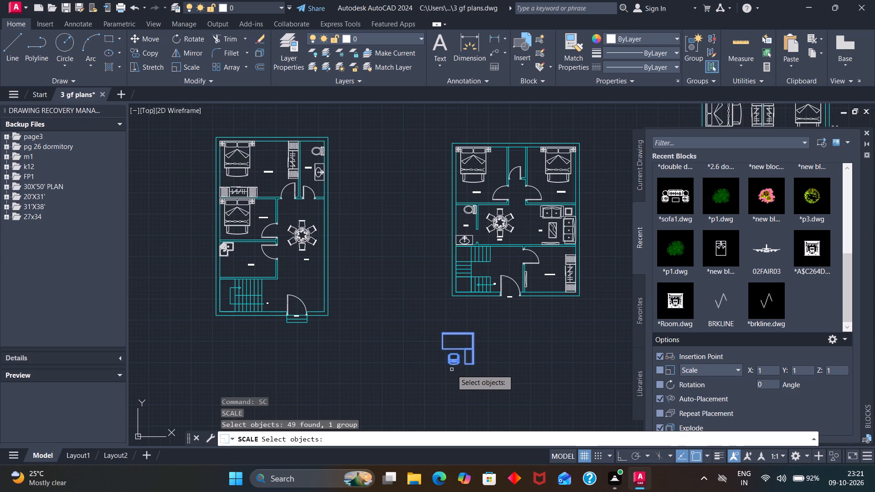
pyautogui.press('Return')
pyautogui.click(448, 366)
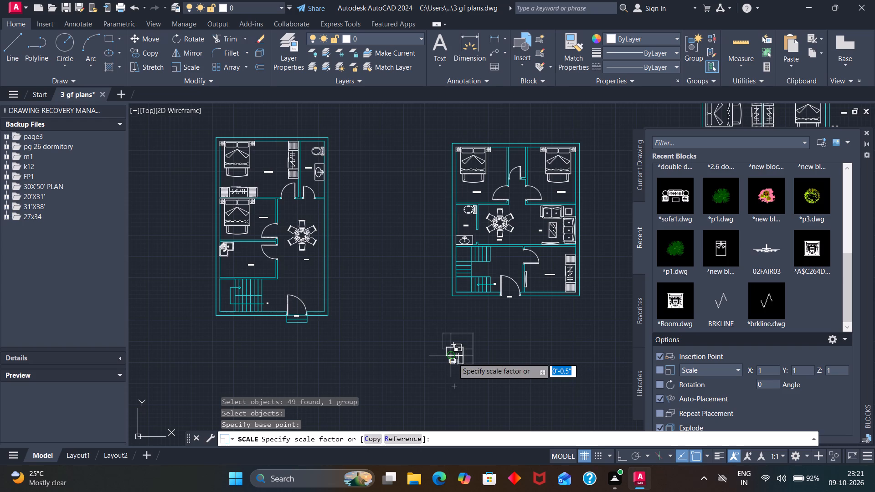
pyautogui.click(453, 358)
# Move the desk group by its upper outer corner into the small room between the second plan's two bedrooms.
pyautogui.click(460, 363)
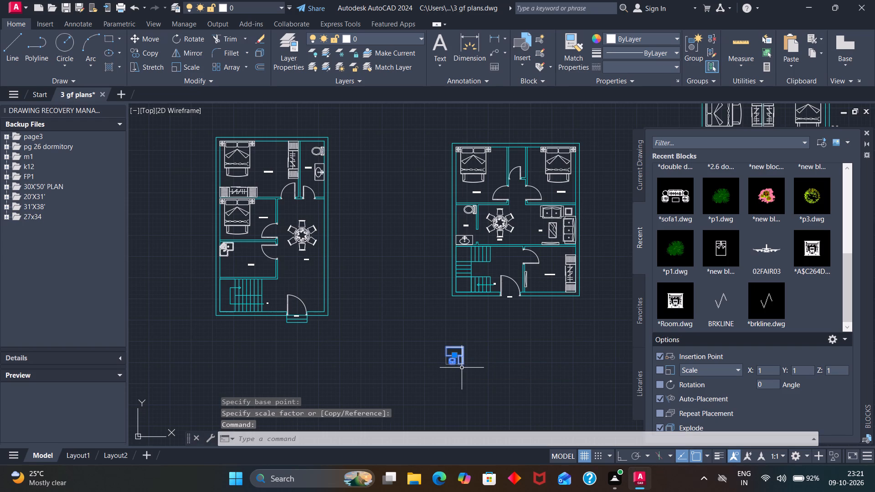
pyautogui.press('m')
pyautogui.press('Return')
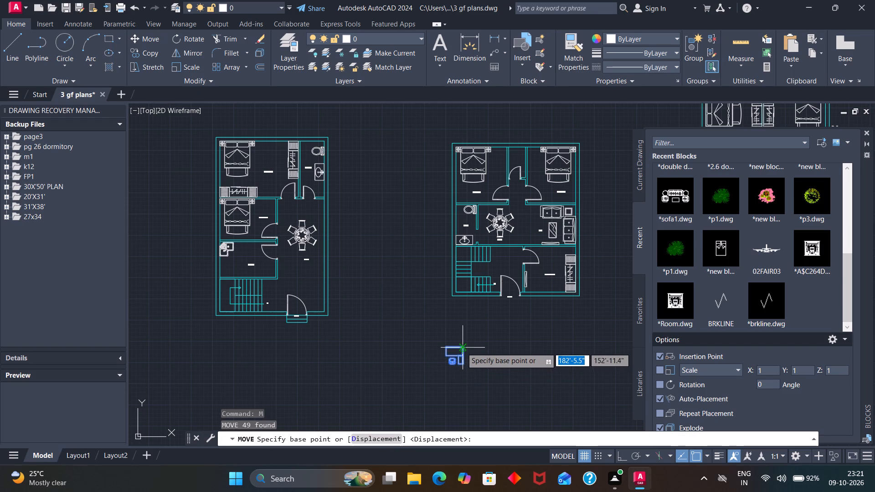
pyautogui.click(462, 348)
pyautogui.scroll(-1, 519, 211)
pyautogui.scroll(3, 533, 164)
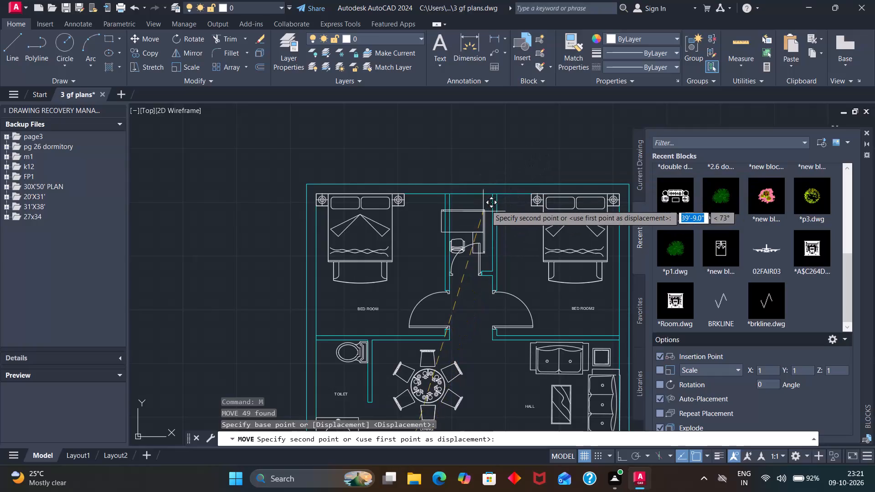
pyautogui.scroll(1, 489, 200)
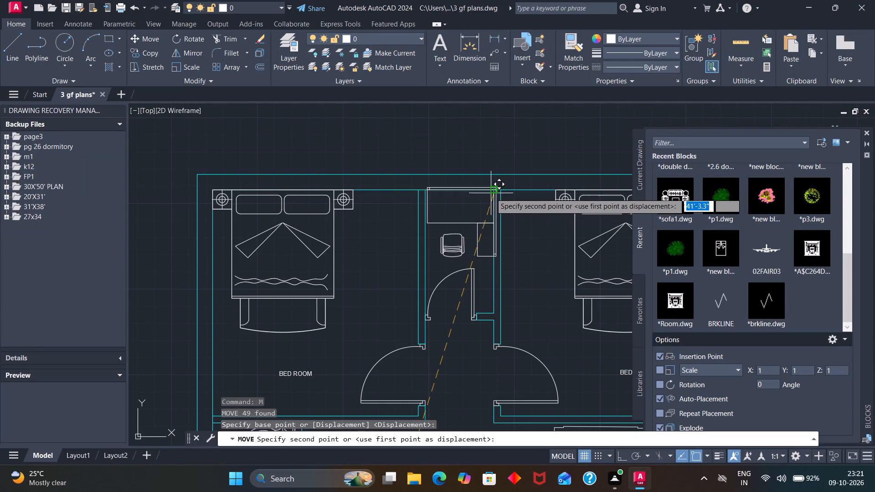
pyautogui.click(491, 193)
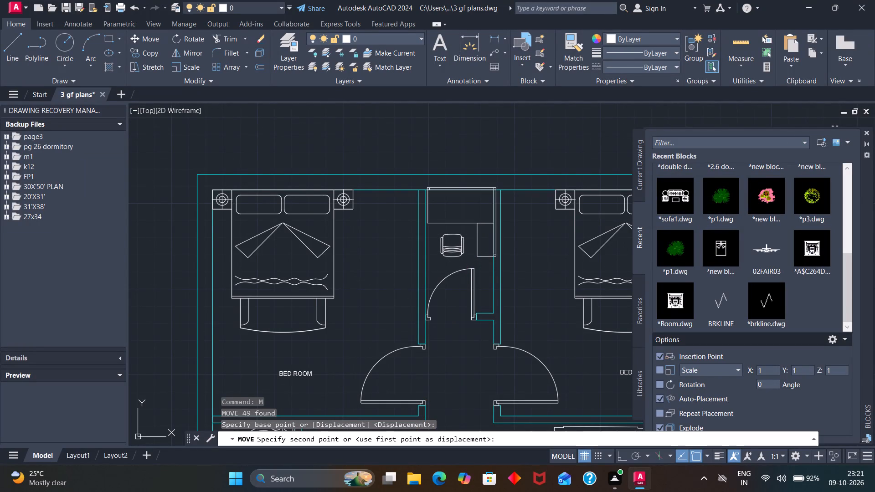
# Shift the desk group slightly so its back edges sit against the small room's inner wall faces.
pyautogui.click(496, 187)
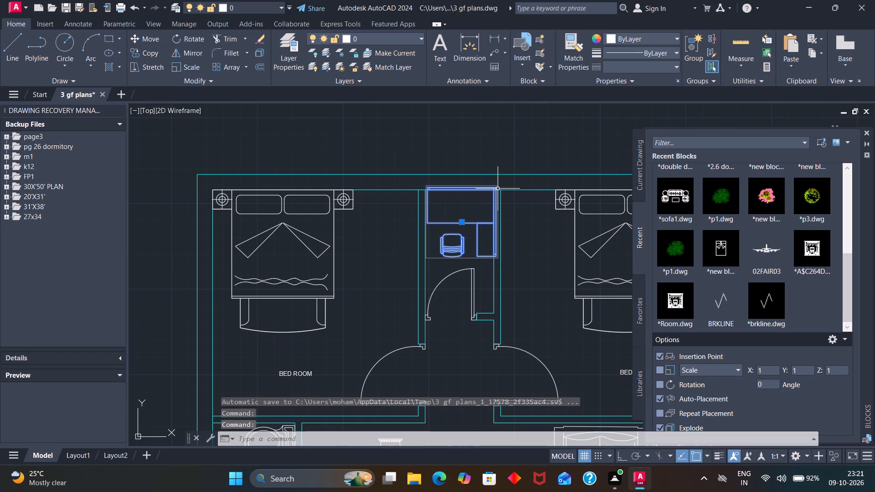
pyautogui.press('m')
pyautogui.press('Return')
pyautogui.scroll(2, 498, 189)
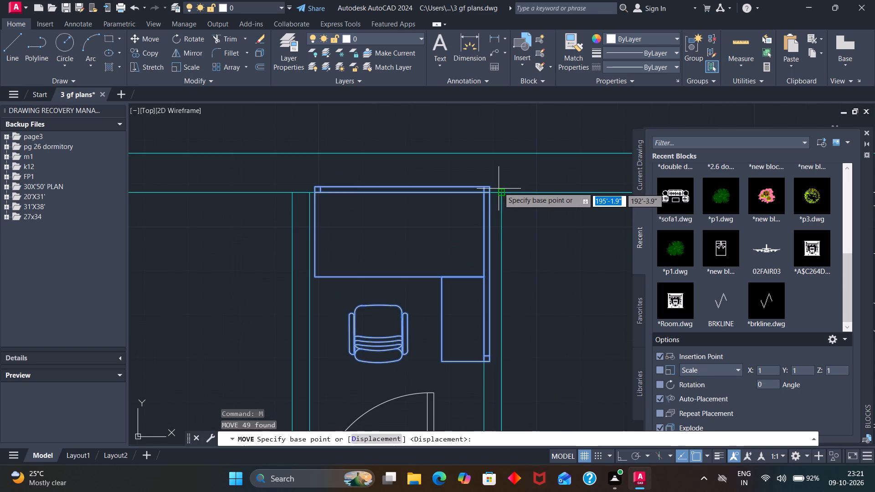
pyautogui.click(488, 187)
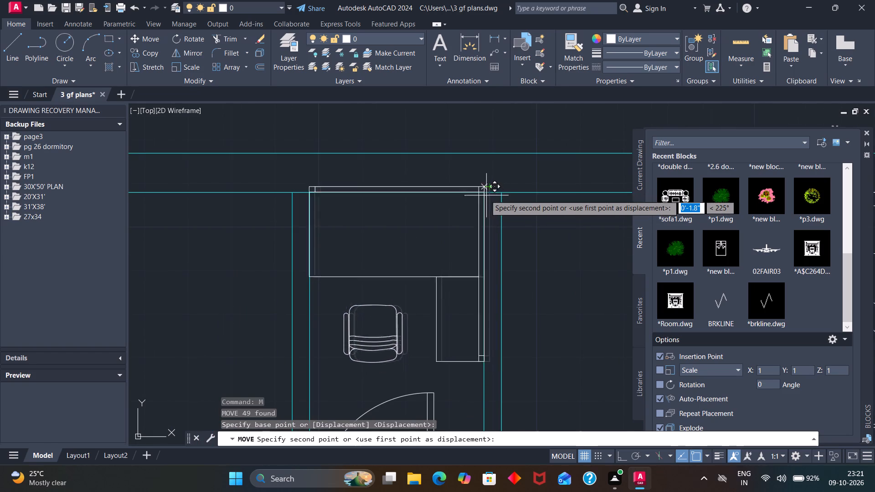
pyautogui.click(485, 195)
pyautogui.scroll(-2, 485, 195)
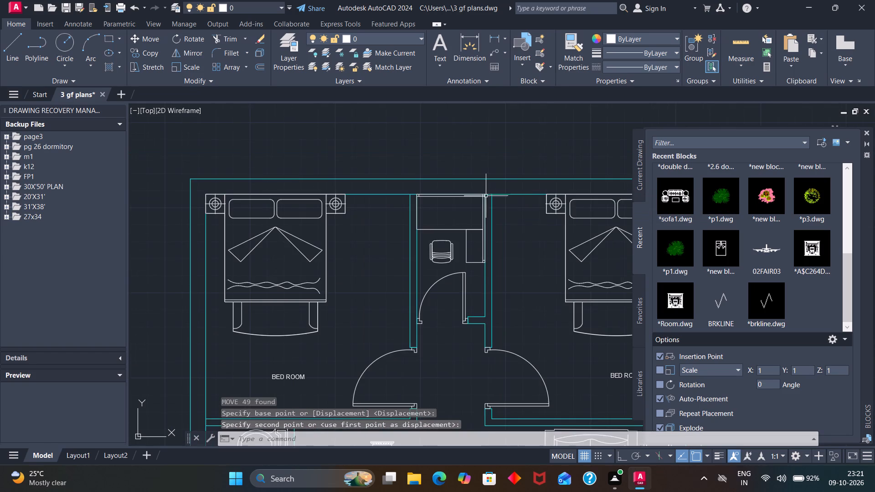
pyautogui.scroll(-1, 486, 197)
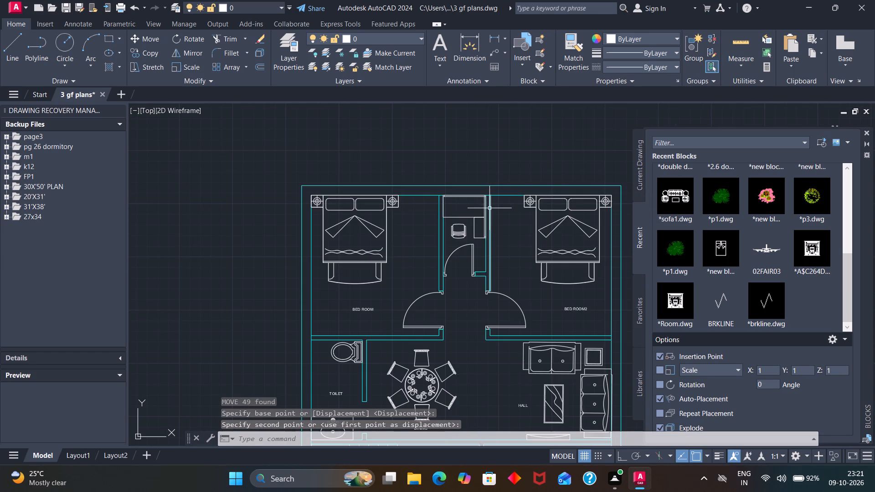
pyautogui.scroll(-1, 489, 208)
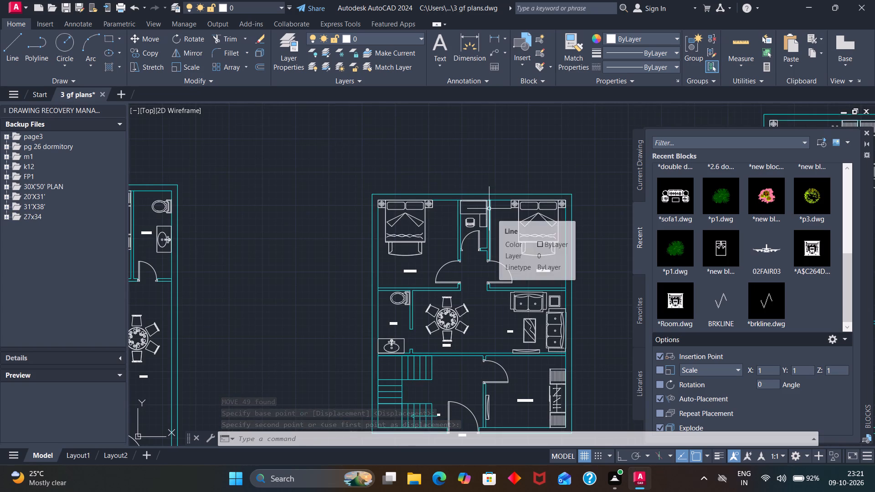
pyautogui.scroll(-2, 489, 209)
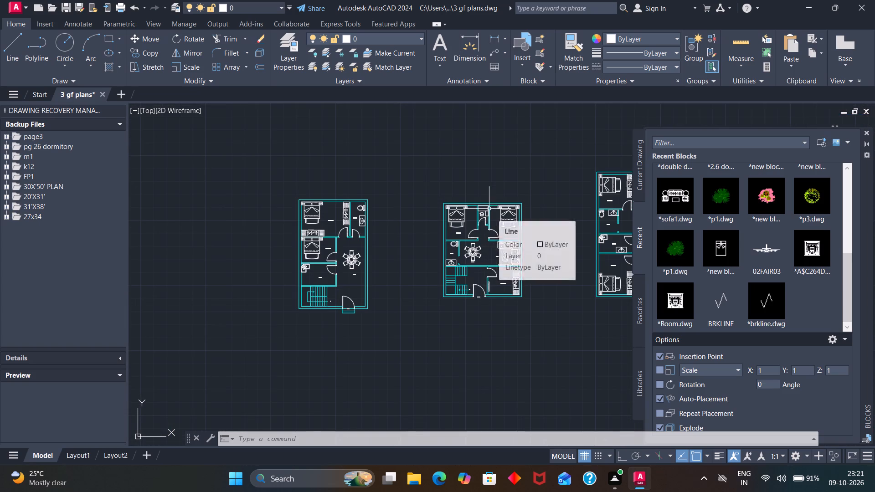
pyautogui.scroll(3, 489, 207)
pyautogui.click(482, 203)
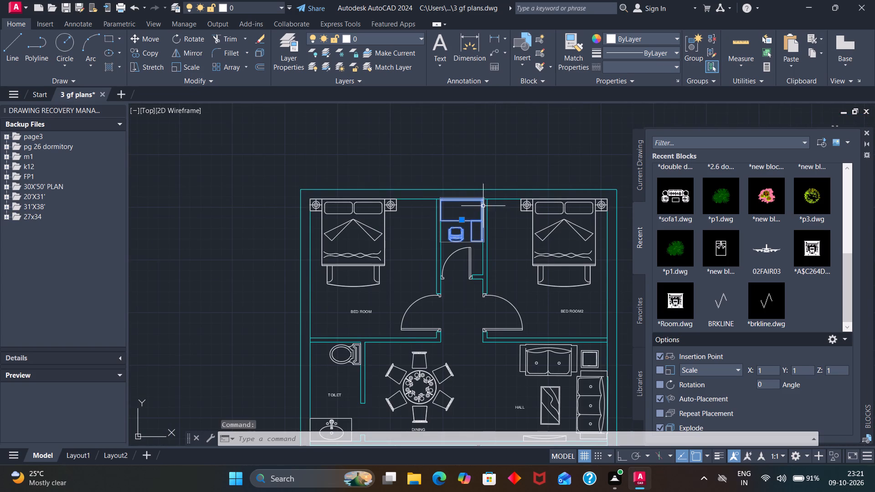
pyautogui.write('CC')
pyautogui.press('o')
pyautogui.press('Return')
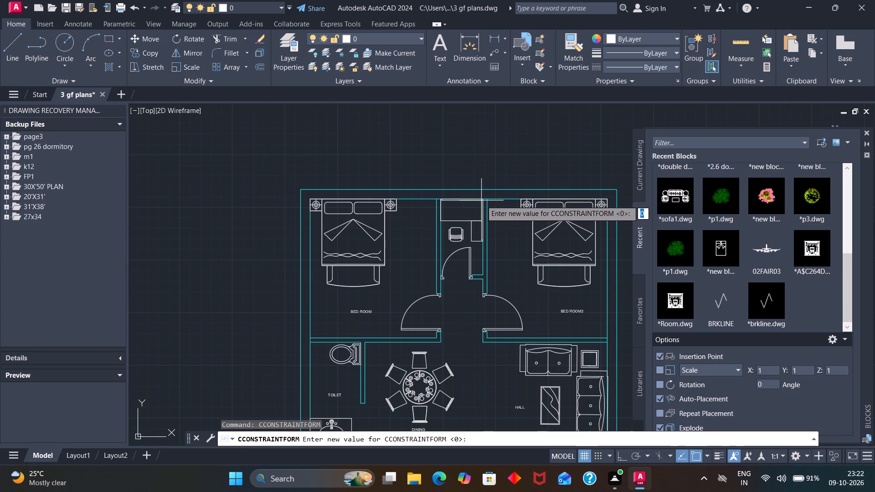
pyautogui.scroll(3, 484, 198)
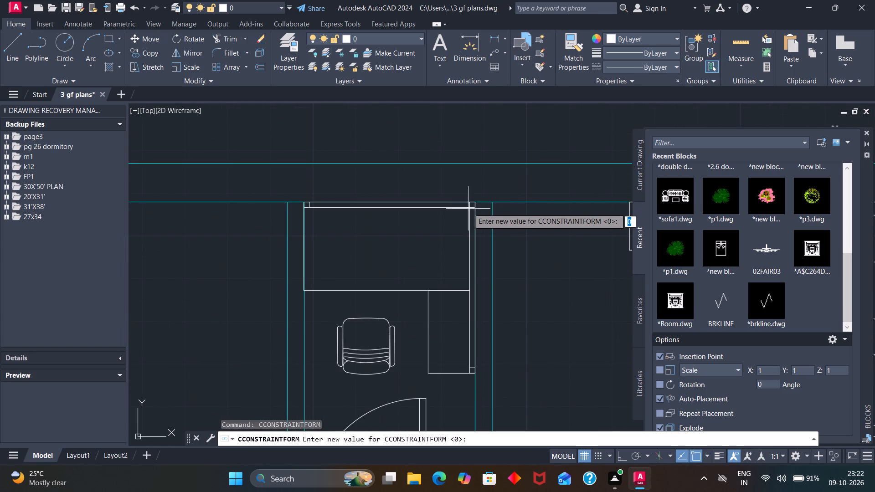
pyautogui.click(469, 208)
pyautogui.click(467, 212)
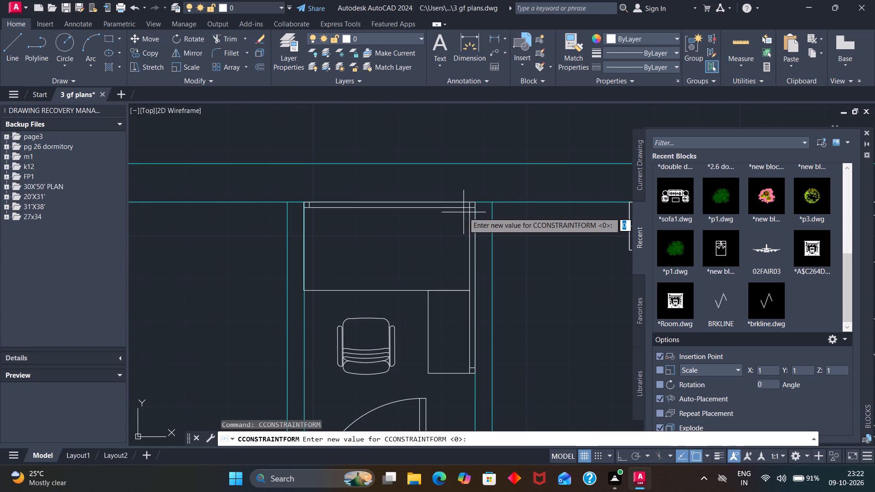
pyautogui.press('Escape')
# Copy the desk-and-chair group from the second plan's small room, by its outer back corner, into the first plan's kitchen below the sink.
pyautogui.click(463, 207)
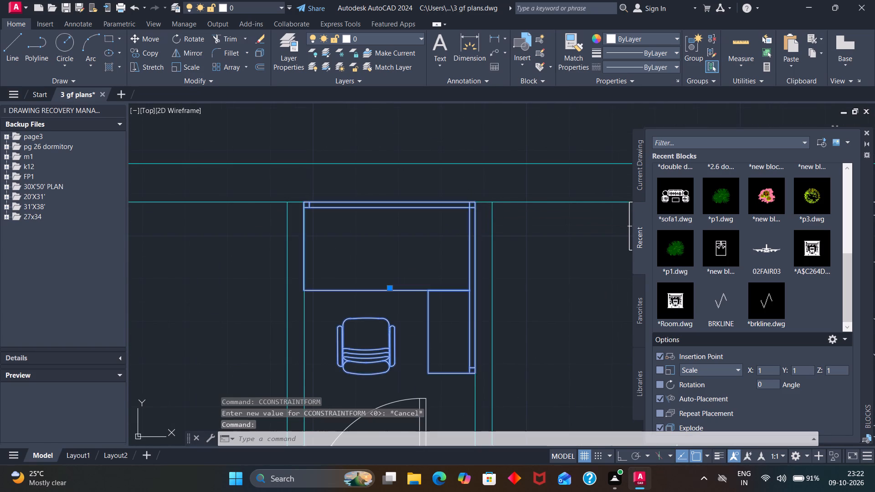
pyautogui.write('CO')
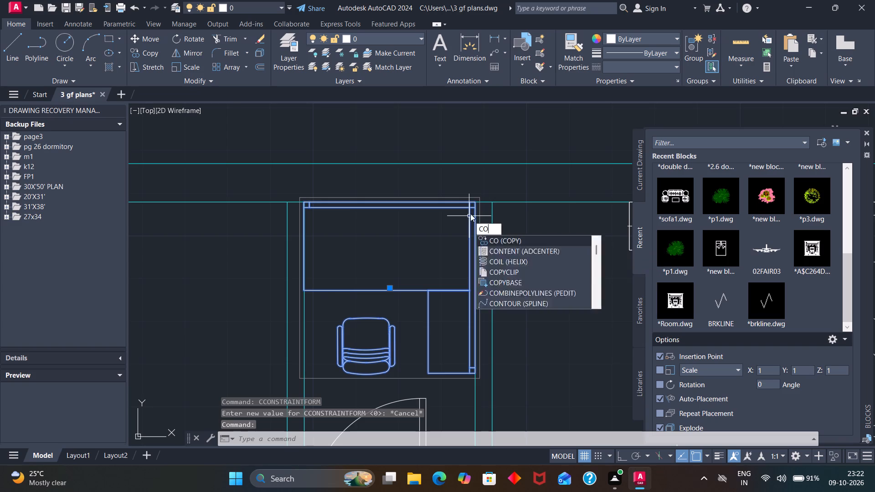
pyautogui.press('Return')
pyautogui.click(473, 203)
pyautogui.scroll(-3, 425, 252)
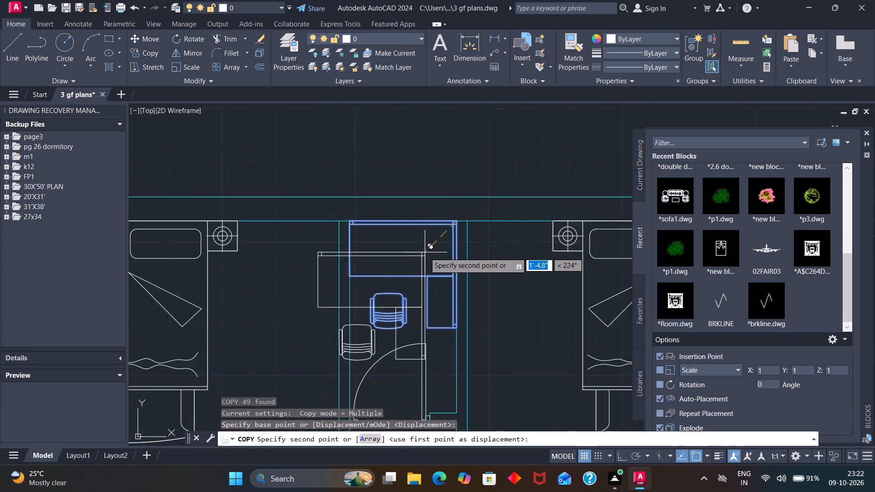
pyautogui.scroll(-2, 424, 252)
pyautogui.scroll(-1, 254, 299)
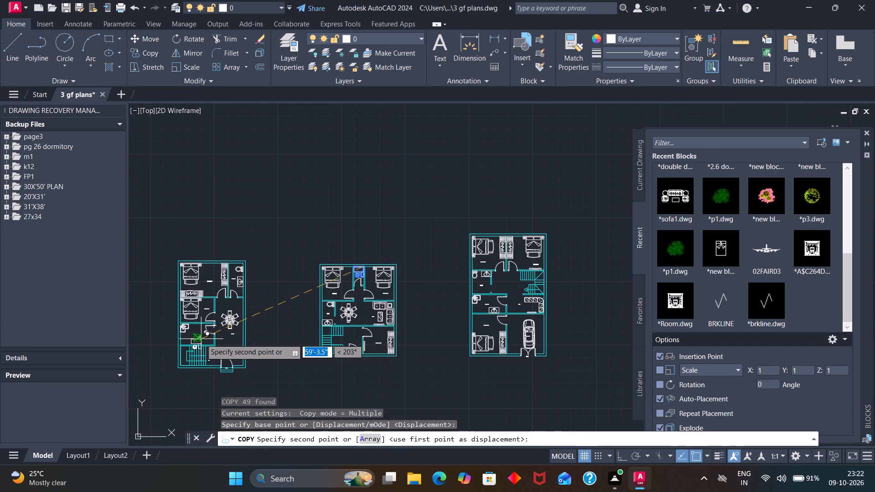
pyautogui.scroll(3, 201, 339)
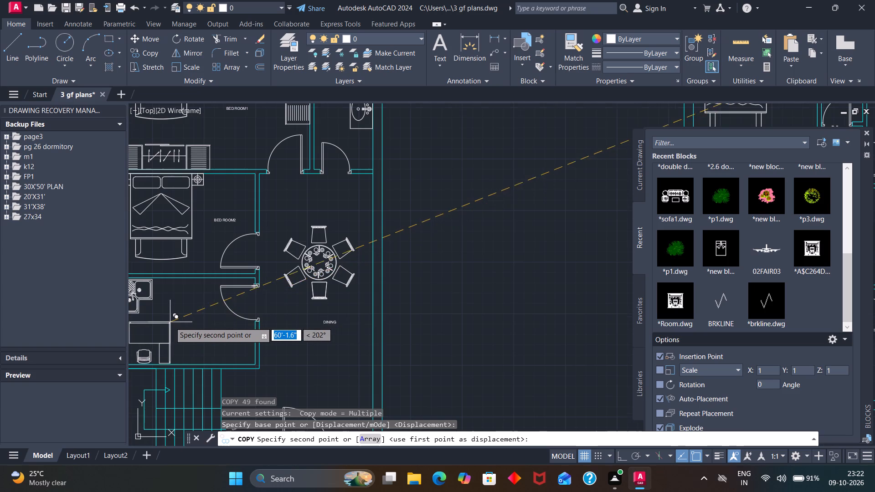
pyautogui.scroll(-1, 170, 322)
pyautogui.scroll(1, 168, 322)
pyautogui.scroll(-2, 168, 322)
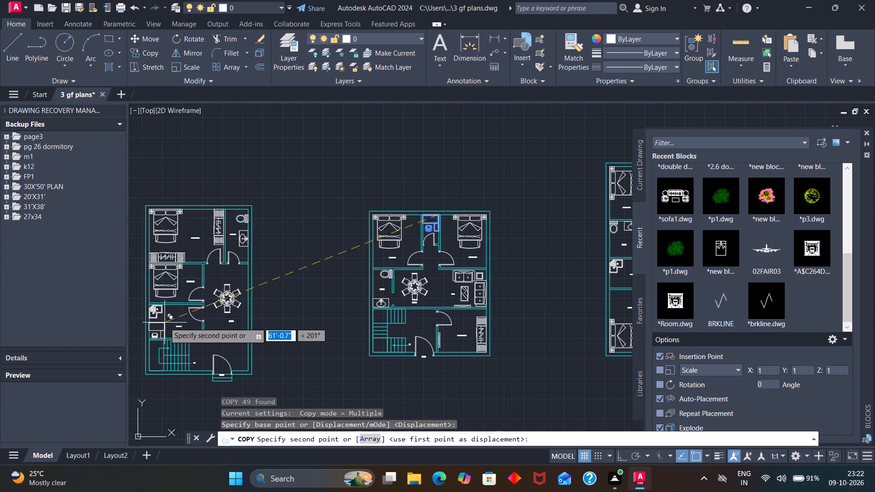
pyautogui.click(167, 323)
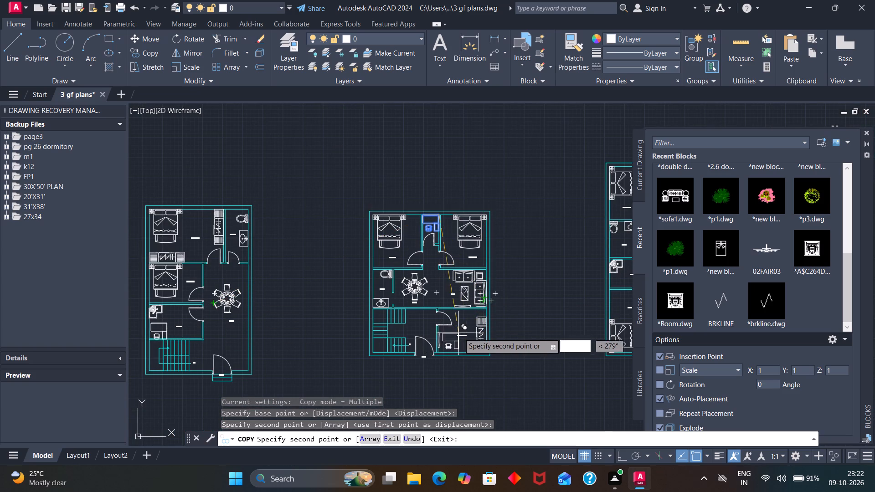
pyautogui.scroll(-1, 492, 330)
pyautogui.scroll(-1, 582, 316)
pyautogui.scroll(2, 615, 307)
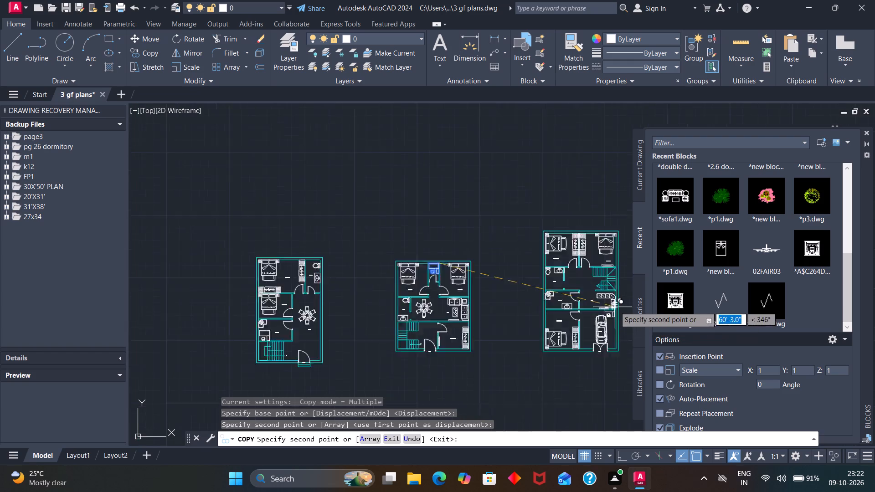
pyautogui.scroll(1, 542, 307)
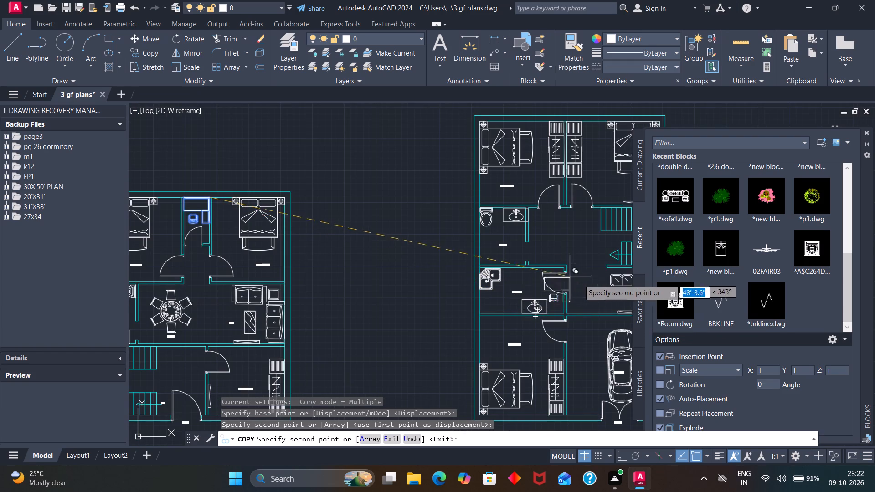
pyautogui.scroll(-2, 583, 298)
pyautogui.press('Escape')
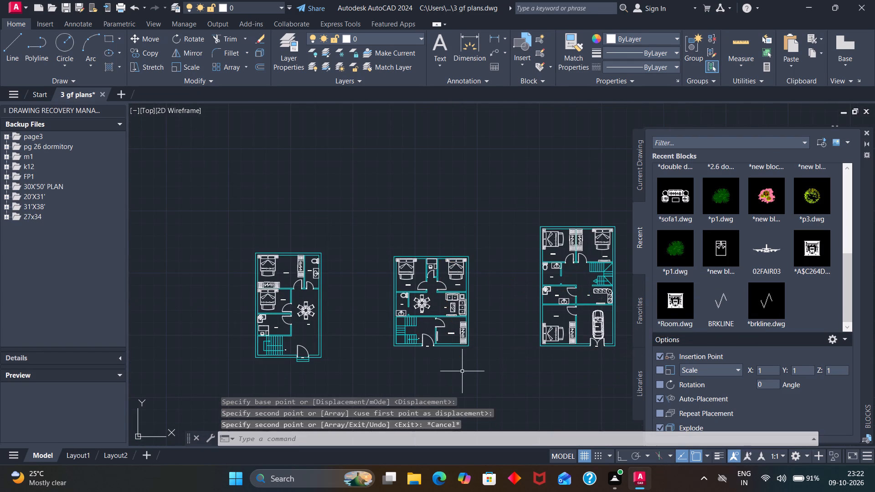
# Rotate the kitchen's copied desk group by 270 degrees about the desk's upper corner nearest the outer wall.
pyautogui.scroll(4, 265, 330)
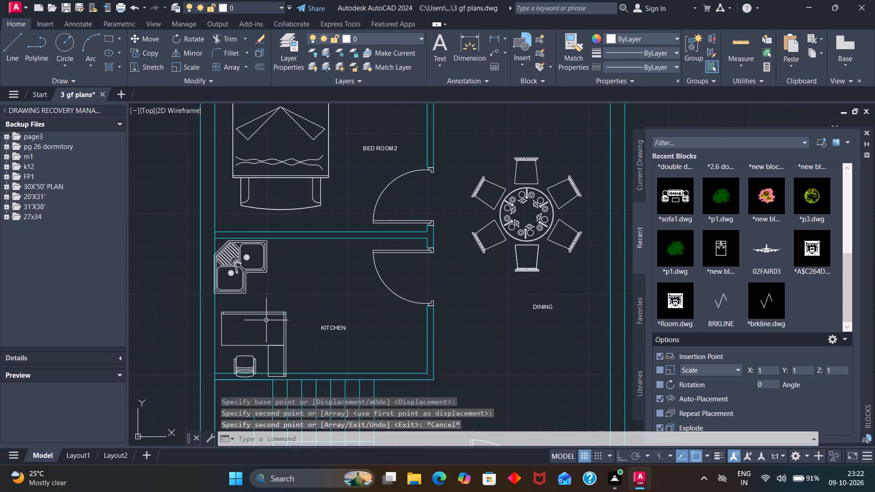
pyautogui.click(268, 312)
pyautogui.press('r')
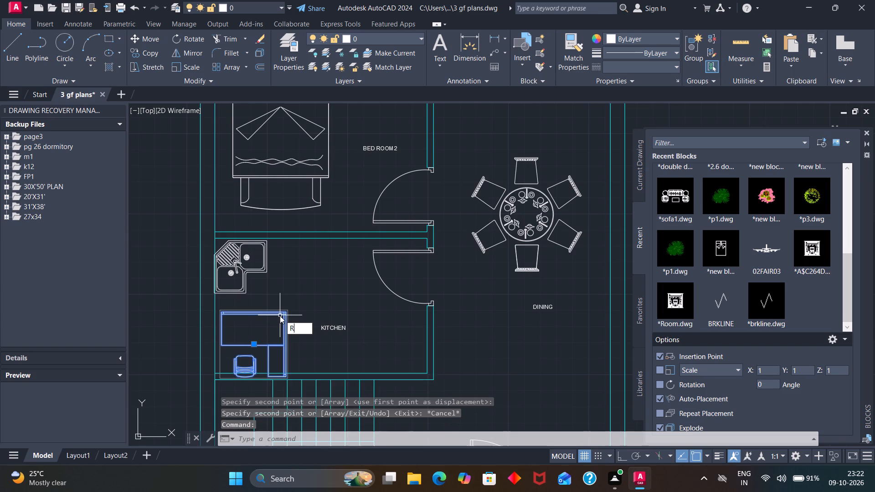
pyautogui.press('o')
pyautogui.press('Return')
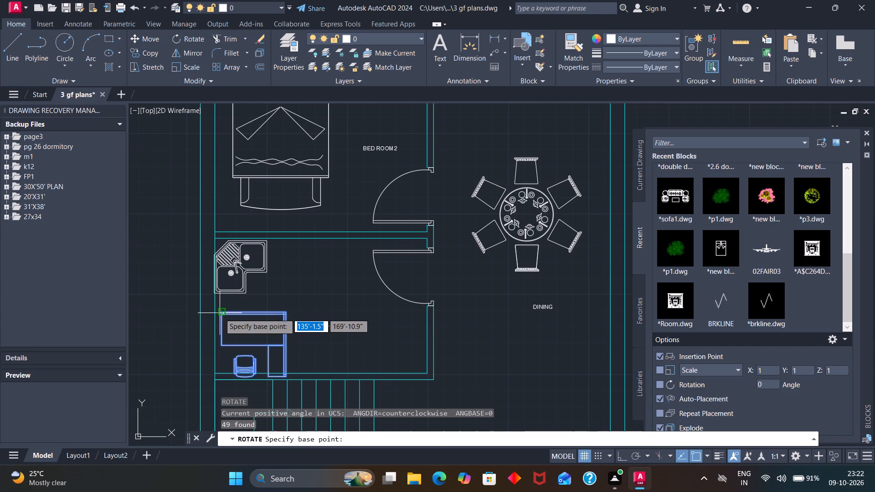
pyautogui.click(220, 313)
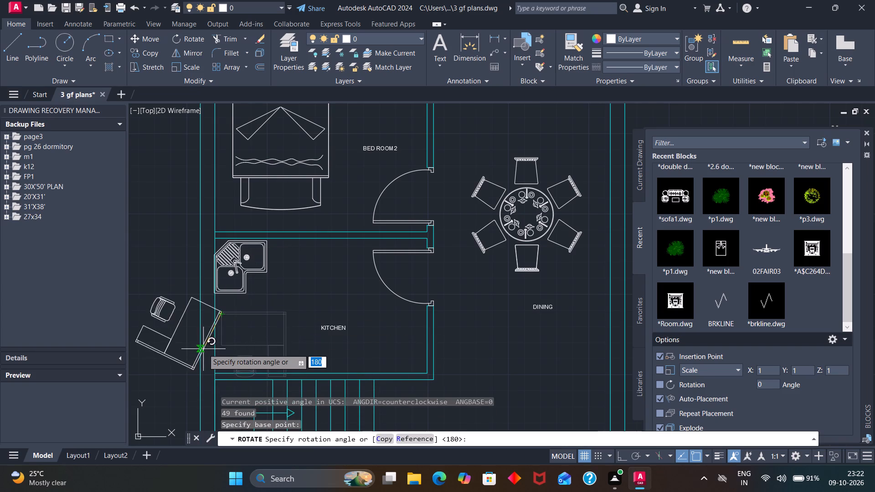
pyautogui.click(224, 360)
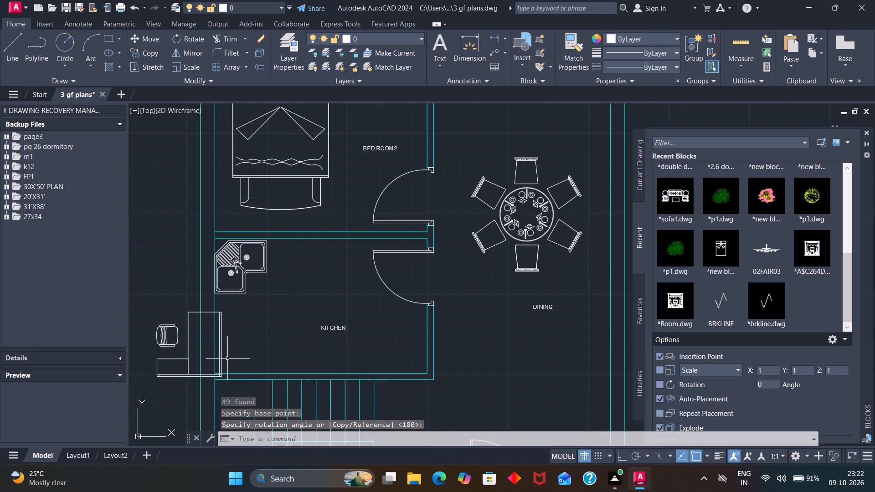
# Move the rotated desk group by its lower outer corner back inside the kitchen, just below the sink.
pyautogui.click(163, 376)
pyautogui.press('m')
pyautogui.press('Return')
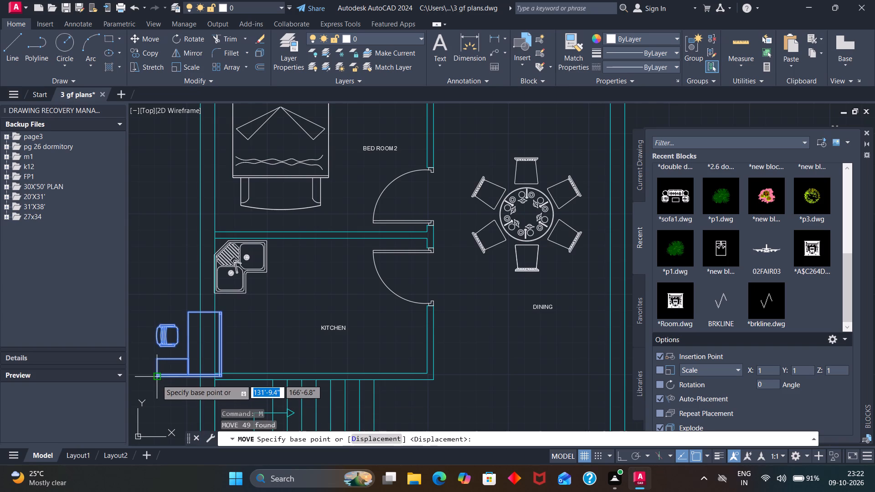
pyautogui.click(157, 379)
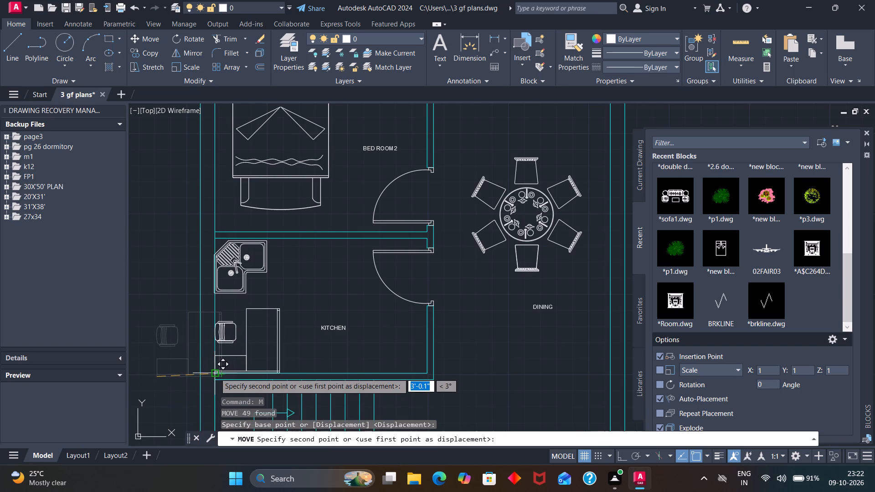
pyautogui.click(237, 358)
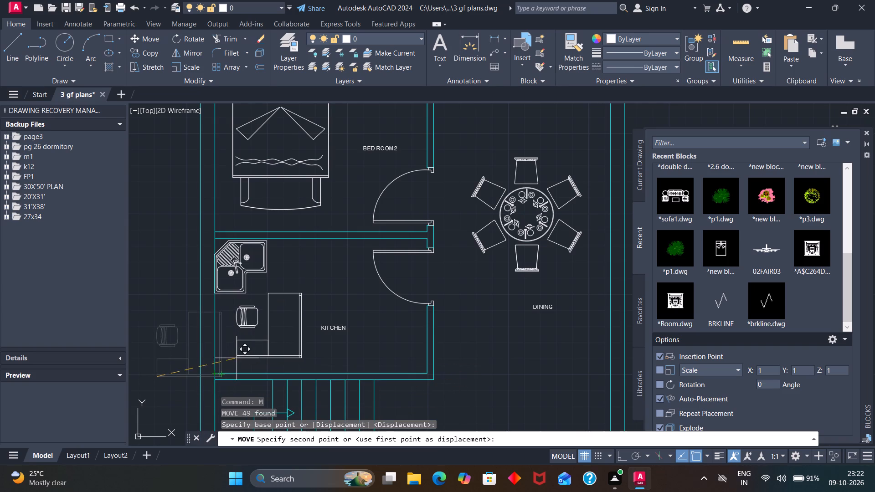
# Rotate the kitchen desk group by another 270 degrees about its lower outer corner.
pyautogui.click(237, 358)
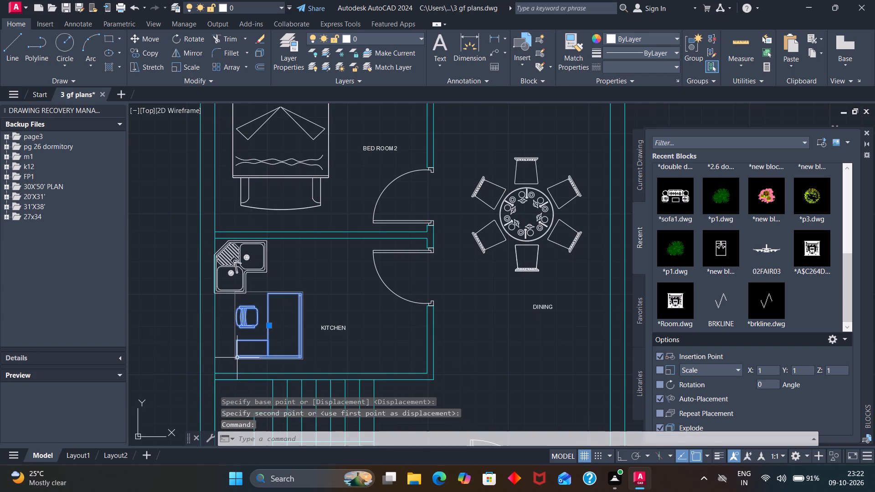
pyautogui.write('RO')
pyautogui.press('Return')
pyautogui.click(234, 356)
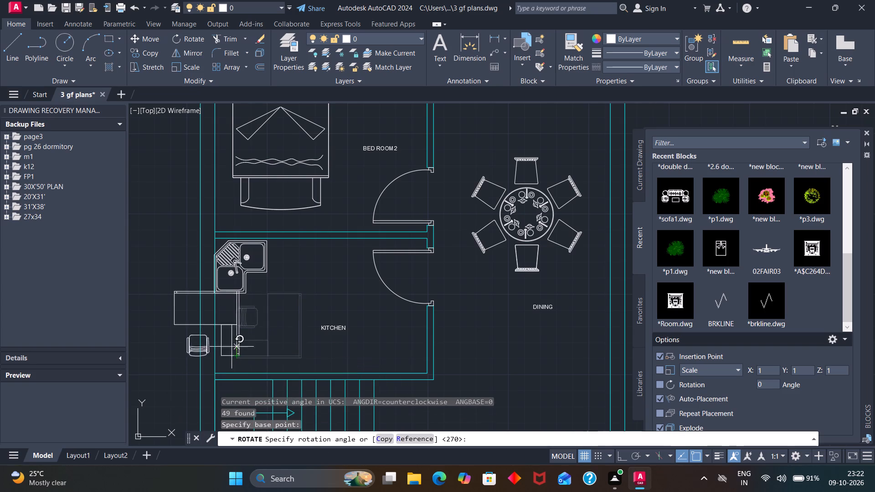
pyautogui.click(239, 371)
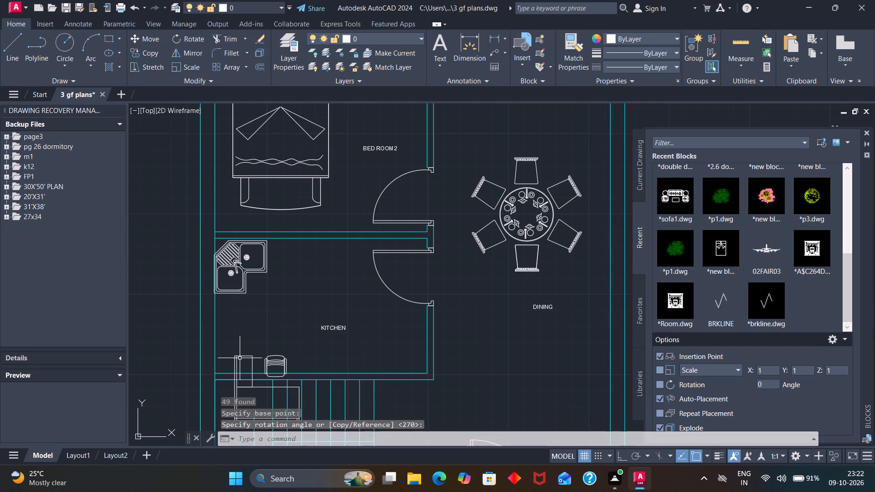
# Move the desk group by its lower back corner into the kitchen's lower outer corner, beside the staircase wall.
pyautogui.click(239, 356)
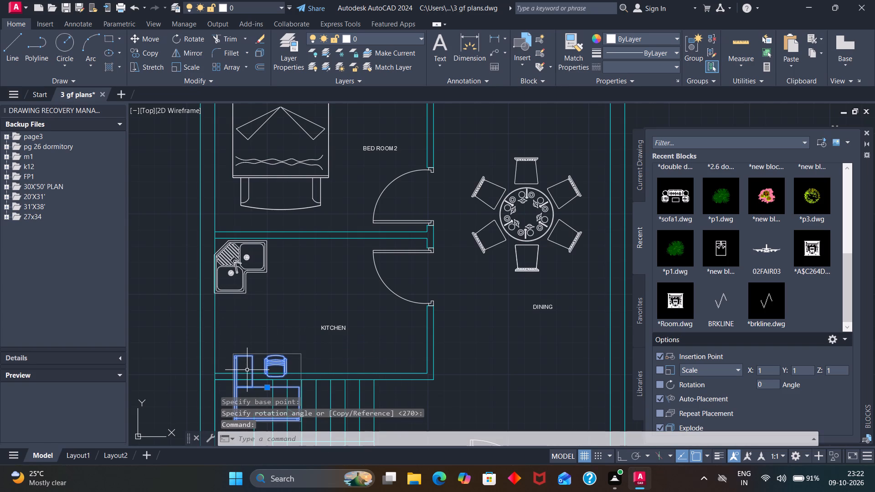
pyautogui.press('m')
pyautogui.press('Return')
pyautogui.scroll(-2, 251, 417)
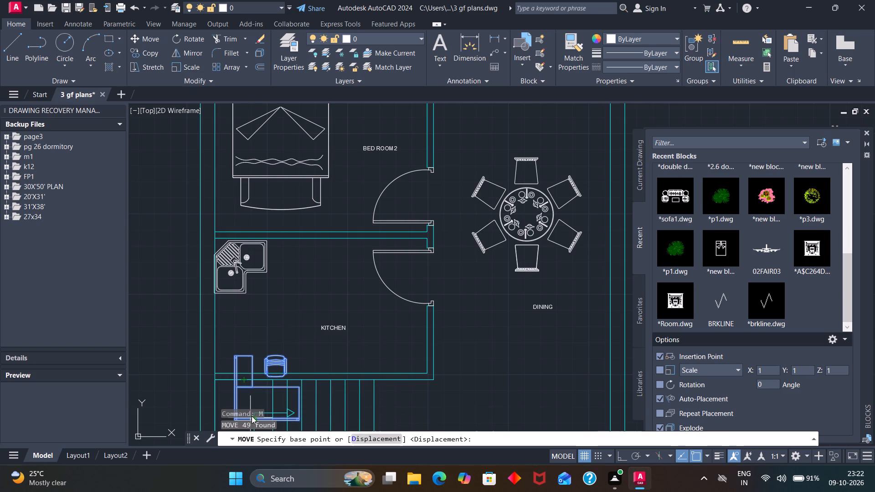
pyautogui.scroll(2, 268, 422)
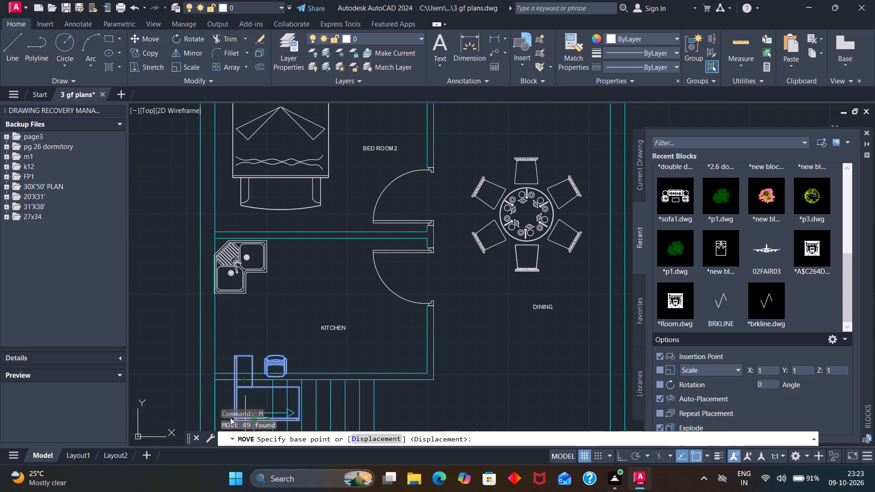
pyautogui.click(234, 419)
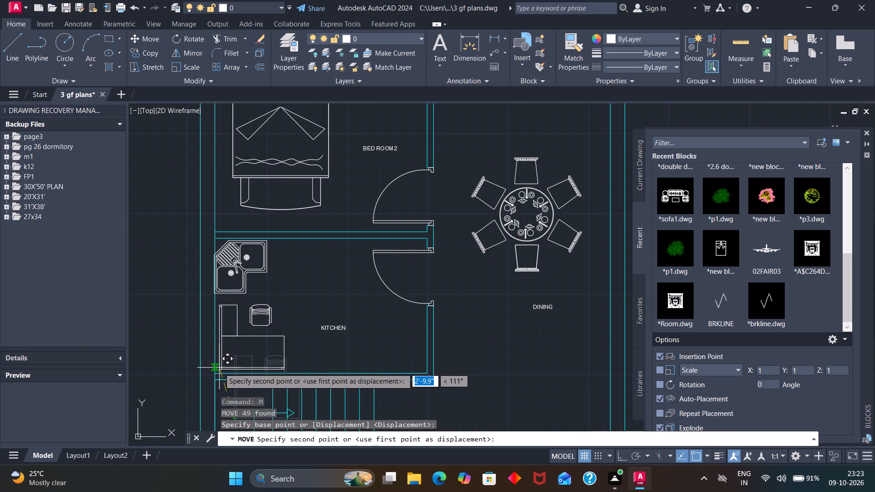
pyautogui.click(216, 372)
pyautogui.scroll(-1, 225, 373)
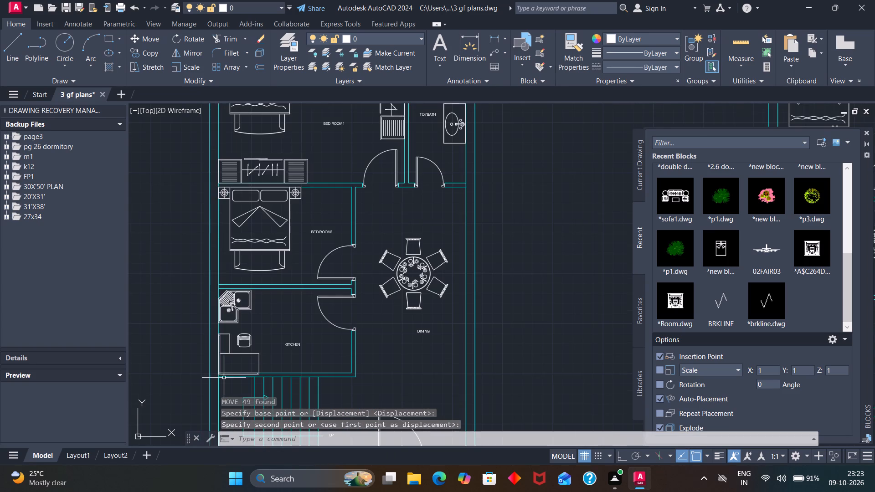
# Move the first plan's kitchen desk group by its lower outer corner tight into the corner of the inner wall lines.
pyautogui.scroll(2, 224, 374)
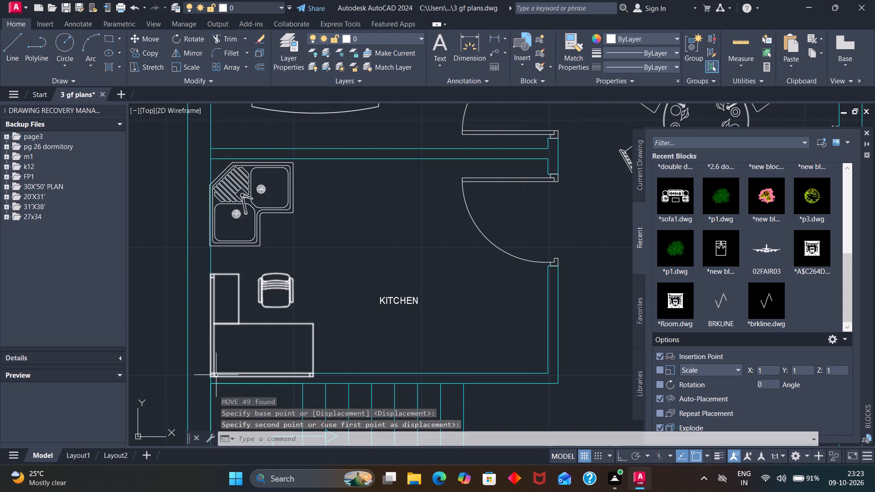
pyautogui.click(216, 375)
pyautogui.press('Return')
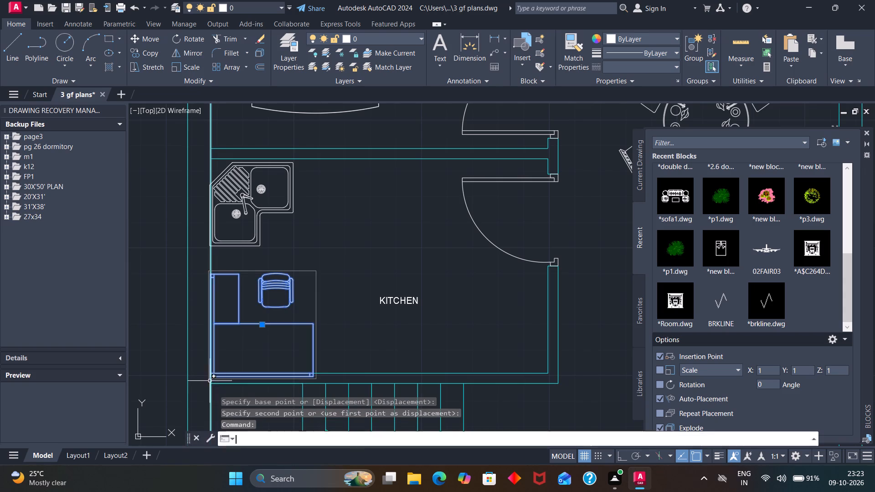
pyautogui.click(208, 379)
pyautogui.scroll(2, 213, 369)
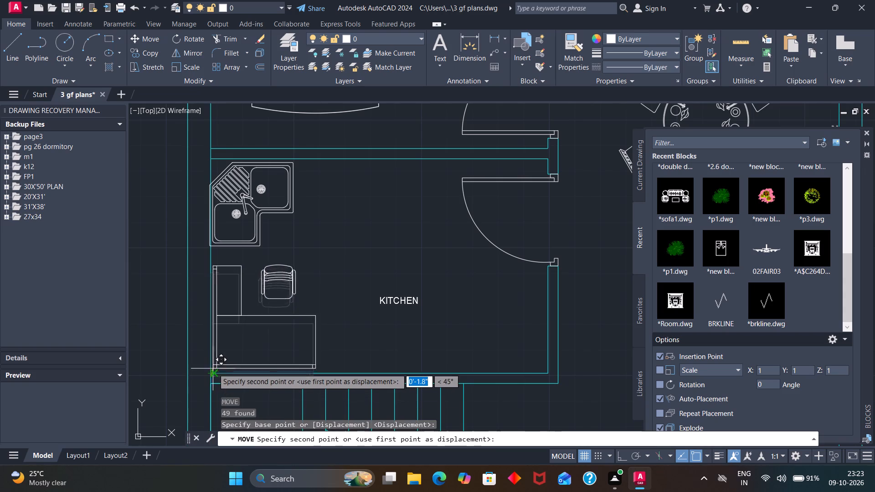
pyautogui.click(205, 382)
pyautogui.scroll(-3, 207, 378)
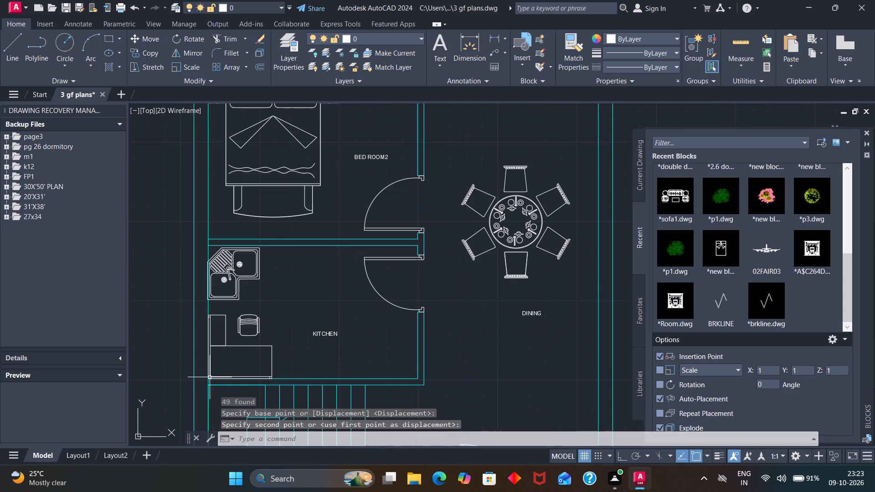
# Delete the washbasin standing against the lower wall of the third plan's kitchen.
pyautogui.scroll(-2, 309, 342)
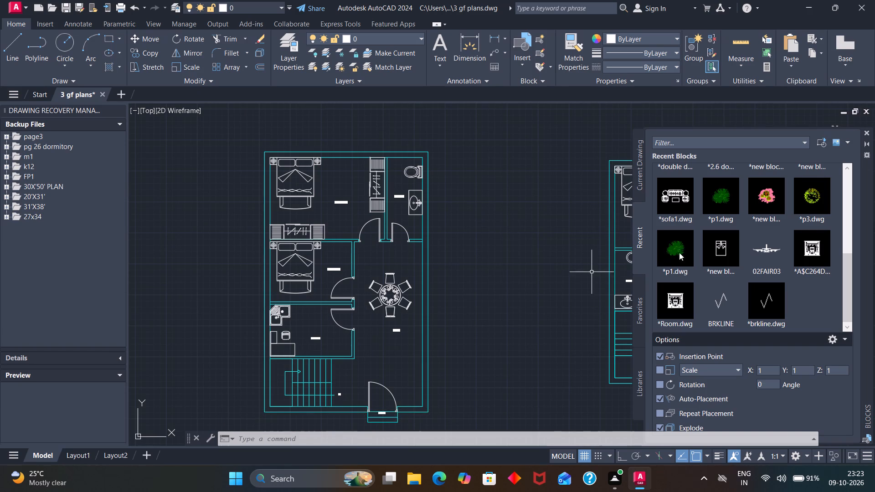
pyautogui.scroll(4, 762, 234)
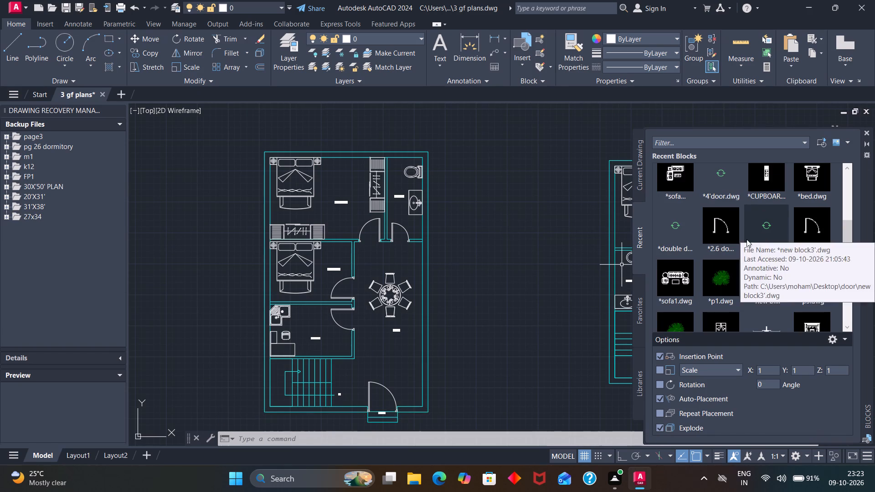
pyautogui.scroll(-3, 541, 300)
pyautogui.scroll(3, 625, 284)
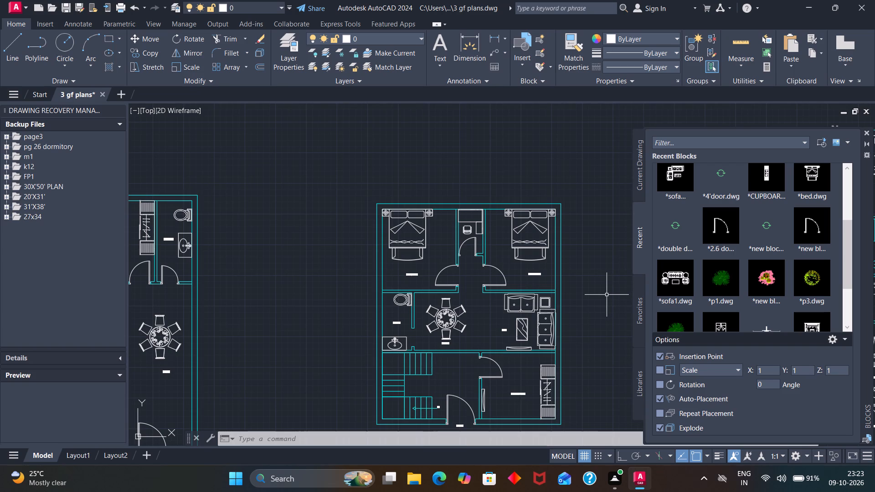
pyautogui.scroll(-1, 606, 296)
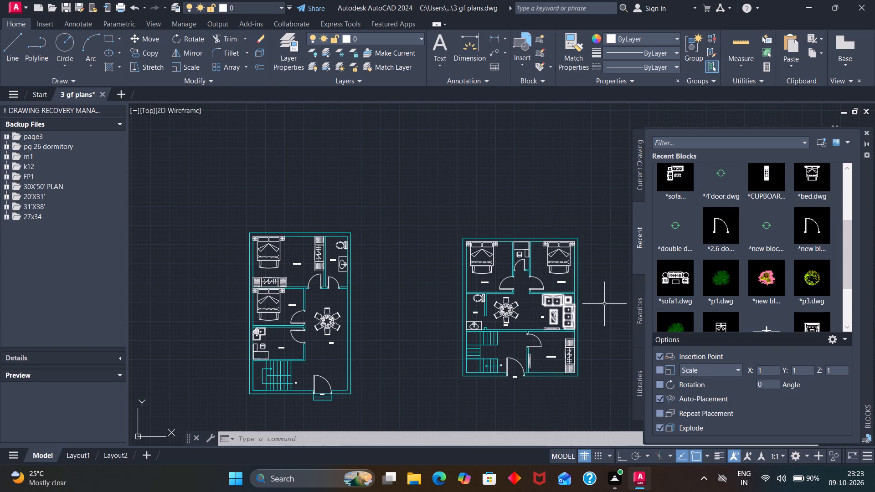
pyautogui.scroll(-6, 599, 307)
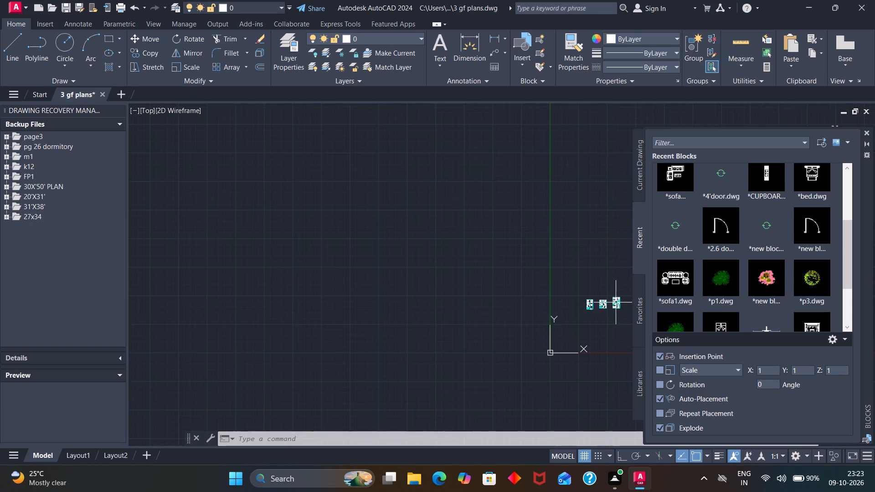
pyautogui.scroll(6, 624, 302)
pyautogui.scroll(1, 557, 331)
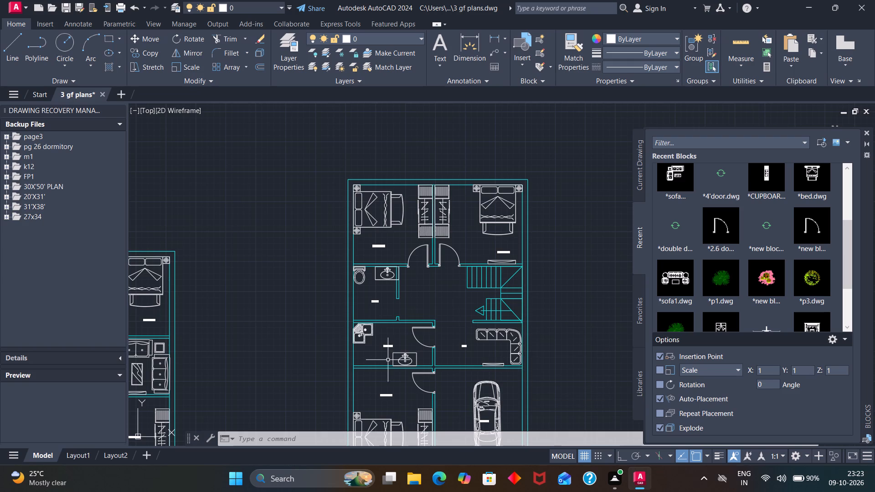
pyautogui.click(405, 355)
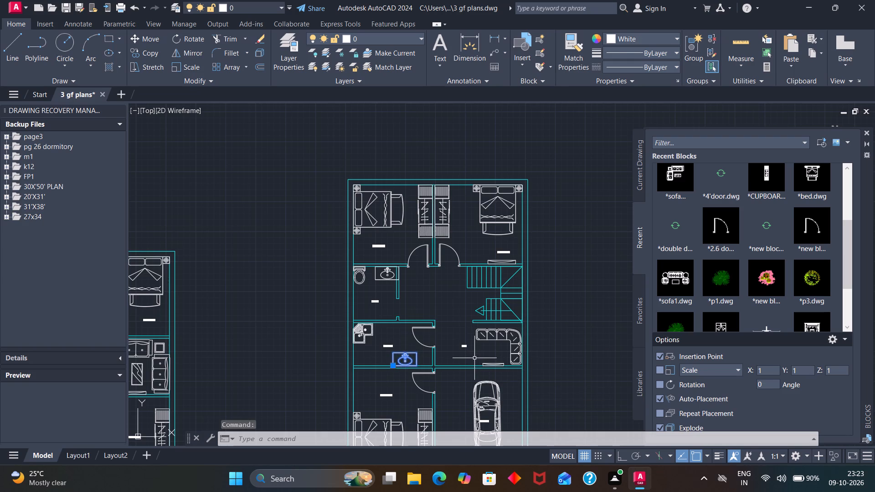
pyautogui.press('Delete')
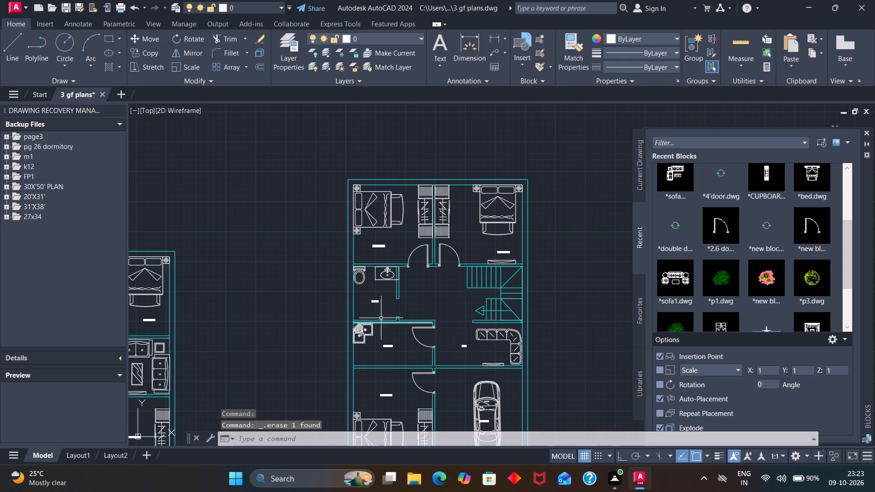
# Copy the first plan's kitchen desk group by its lower outer corner into the lower outer corner of the third plan's kitchen.
pyautogui.scroll(-4, 376, 314)
pyautogui.scroll(-3, 256, 363)
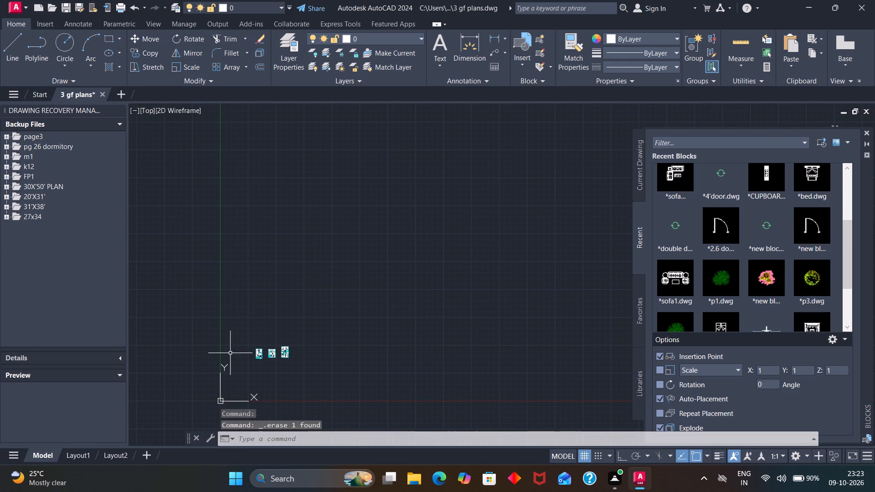
pyautogui.scroll(6, 255, 354)
pyautogui.scroll(3, 305, 359)
pyautogui.scroll(-2, 226, 384)
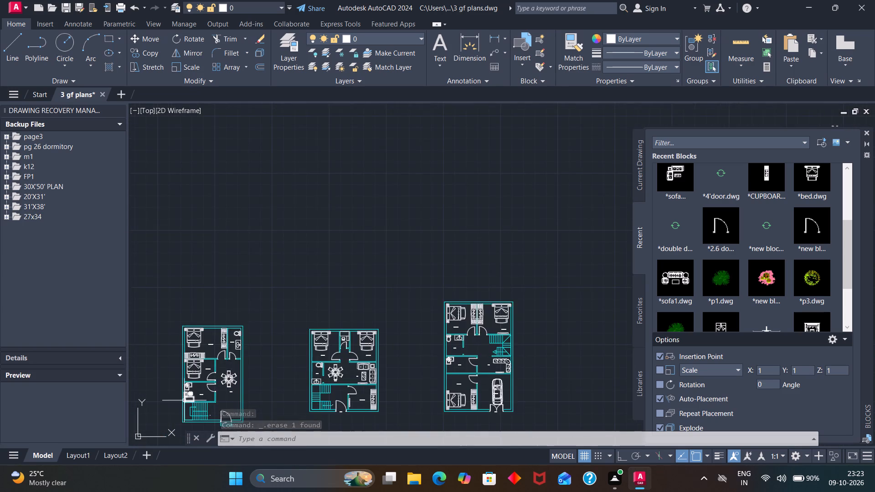
pyautogui.scroll(6, 186, 403)
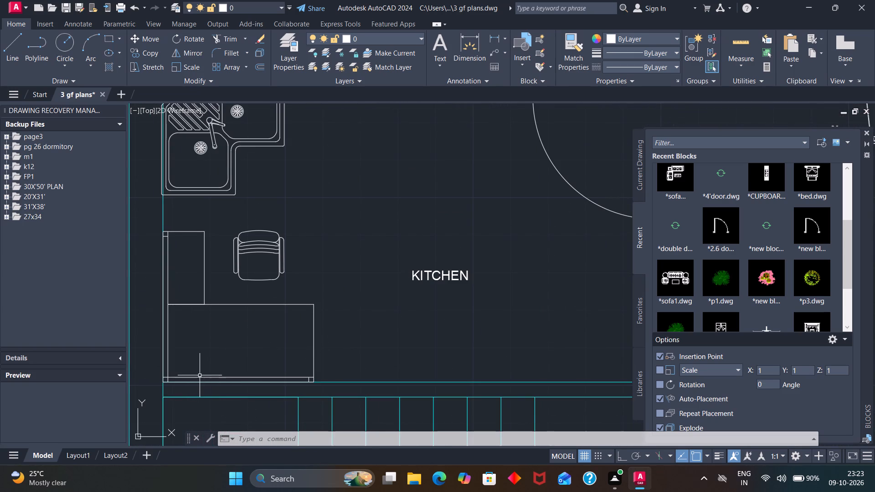
pyautogui.click(199, 377)
pyautogui.press('c')
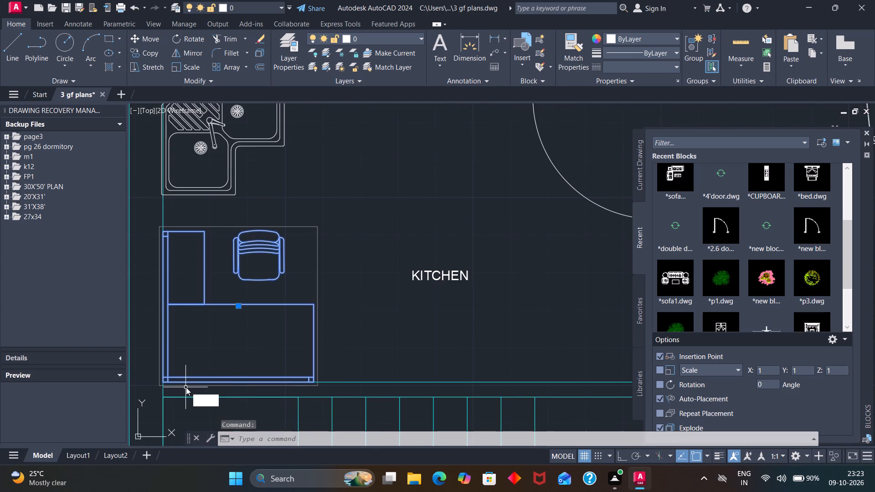
pyautogui.press('o')
pyautogui.press('Return')
pyautogui.click(164, 382)
pyautogui.scroll(-1, 257, 338)
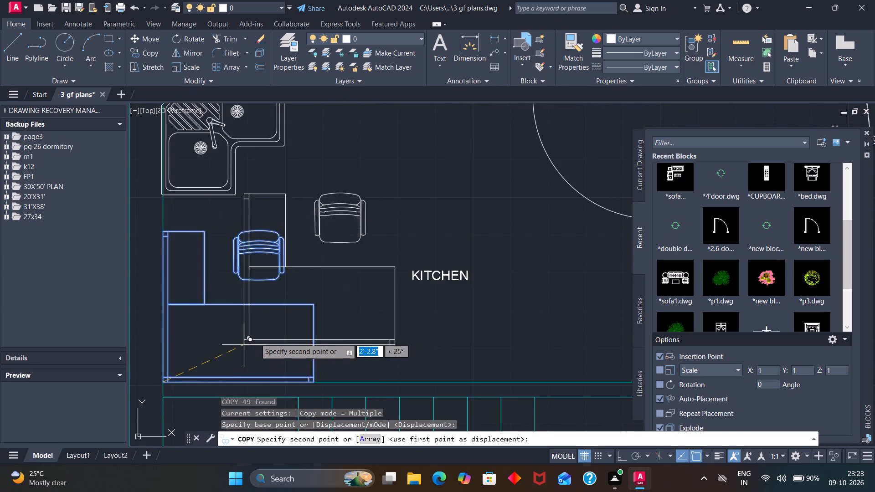
pyautogui.scroll(-6, 256, 338)
pyautogui.scroll(-1, 419, 298)
pyautogui.scroll(3, 521, 293)
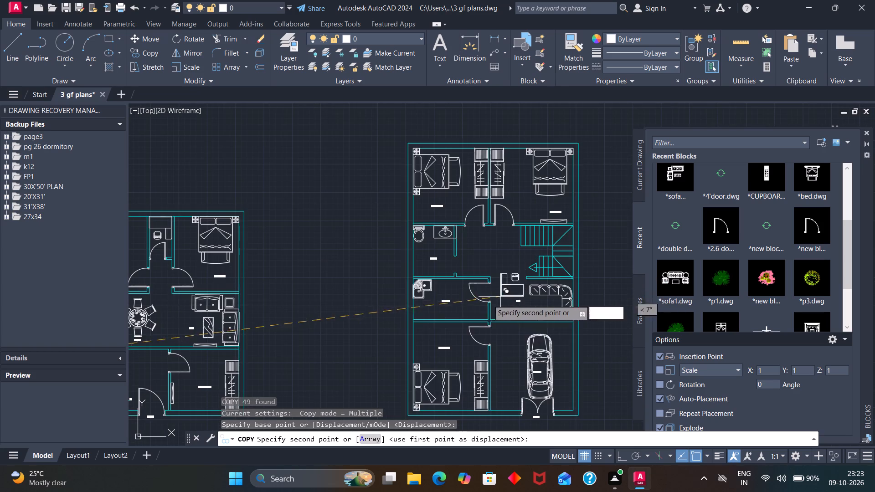
pyautogui.scroll(2, 421, 316)
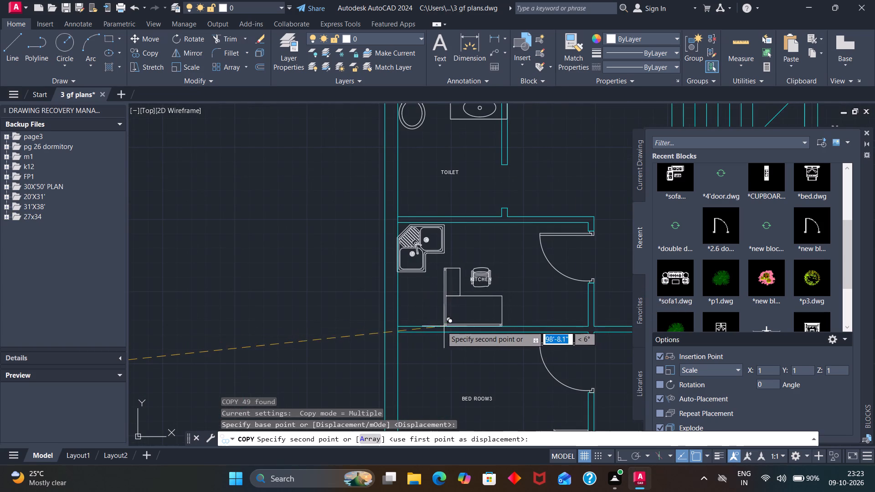
pyautogui.click(395, 325)
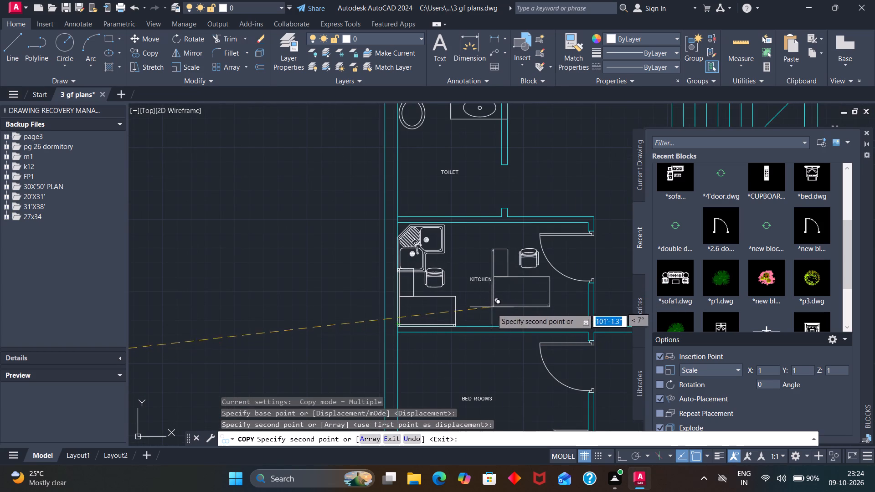
pyautogui.press('Escape')
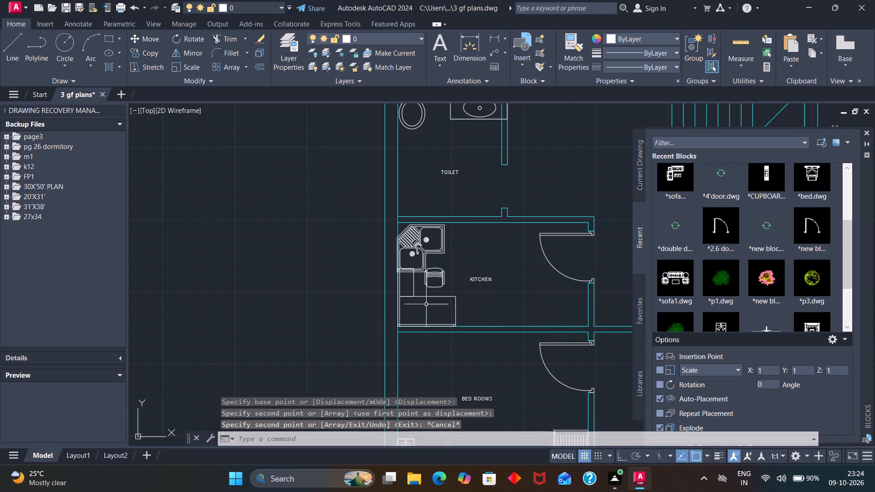
# Move the third plan's kitchen sink by its upper inner corner away from the desk to the middle of the room.
pyautogui.click(440, 227)
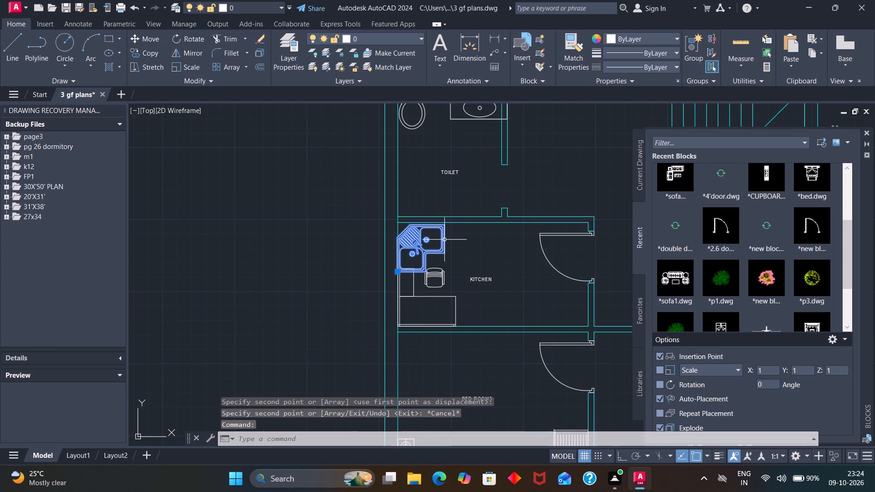
pyautogui.press('m')
pyautogui.press('Return')
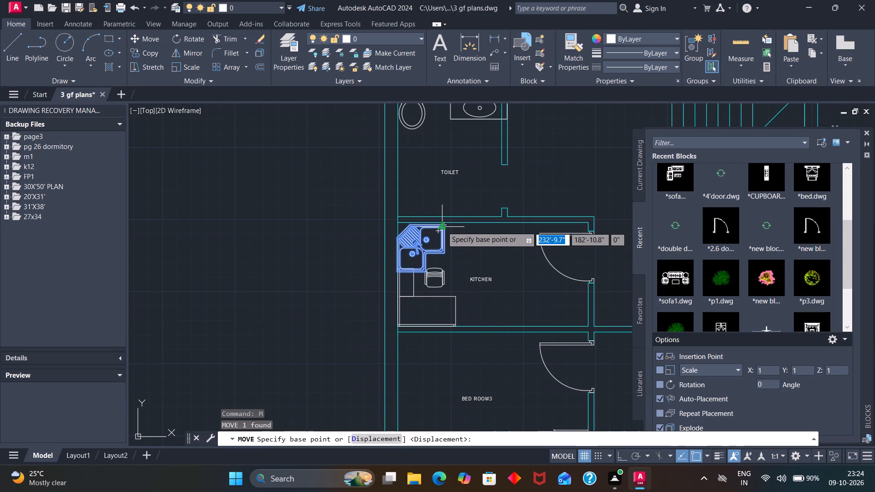
pyautogui.click(442, 226)
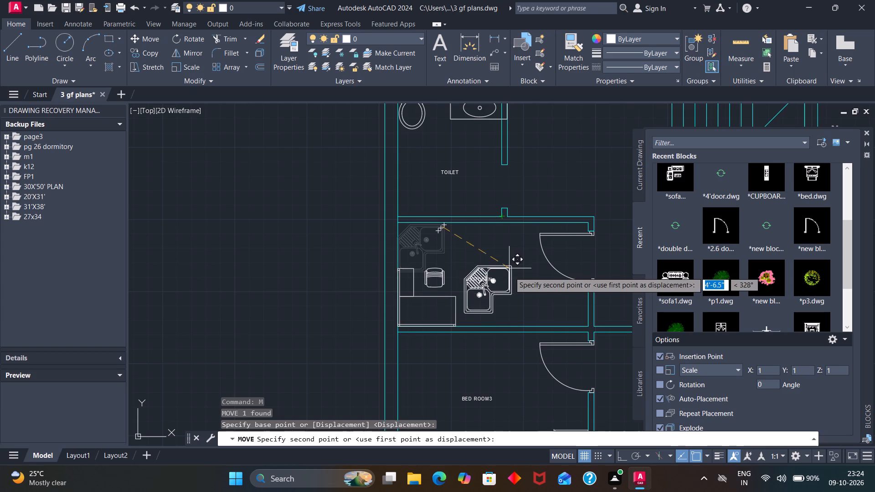
pyautogui.click(515, 267)
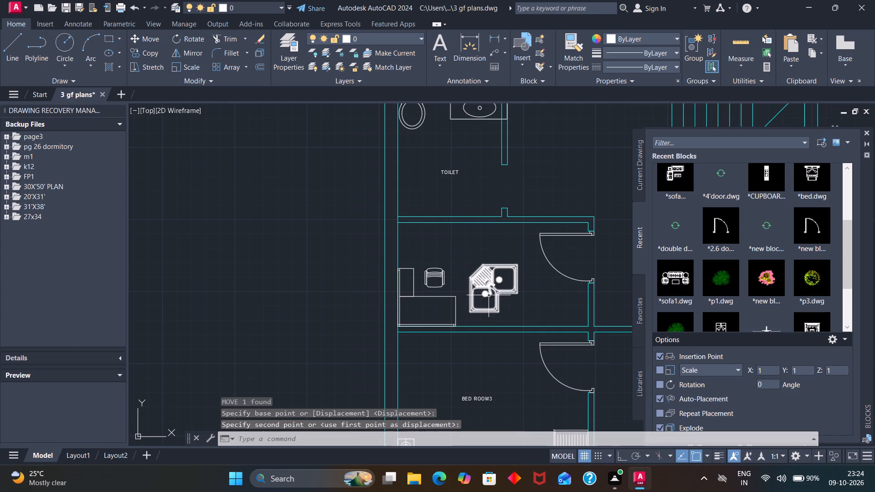
# Rotate the sink freehand by roughly a quarter turn counterclockwise about its lower outer corner.
pyautogui.click(490, 290)
pyautogui.press('r')
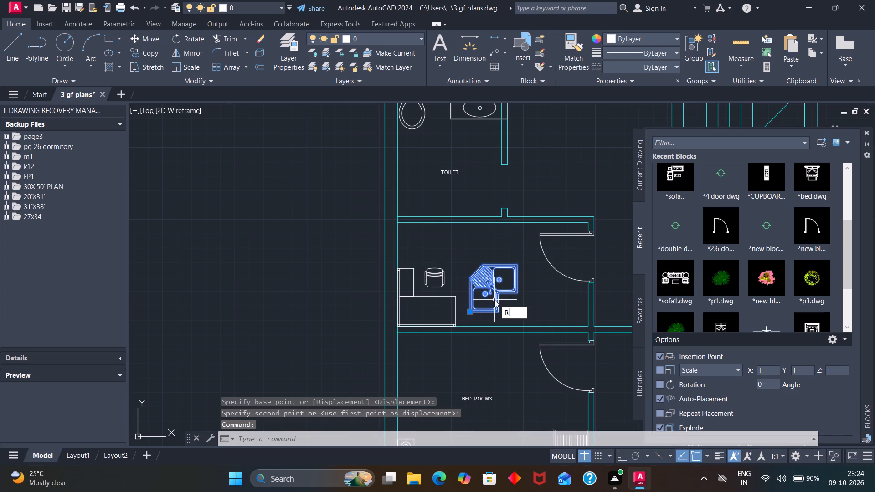
pyautogui.press('o')
pyautogui.press('Return')
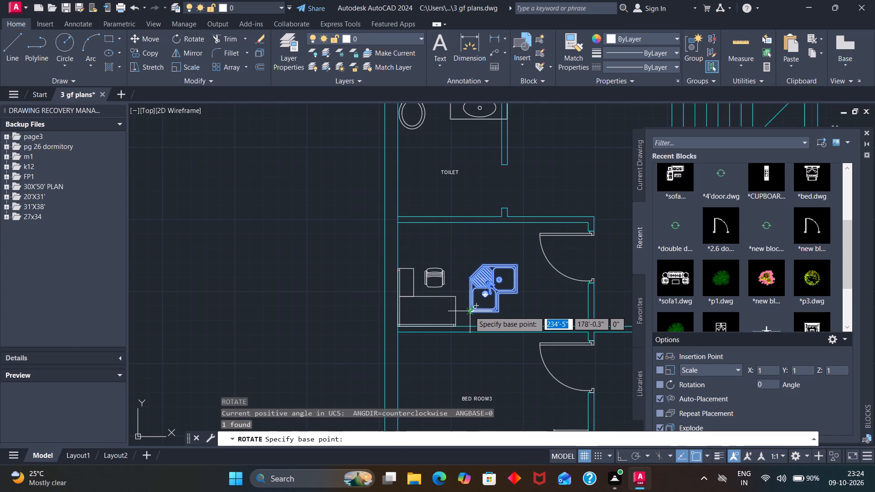
pyautogui.click(469, 311)
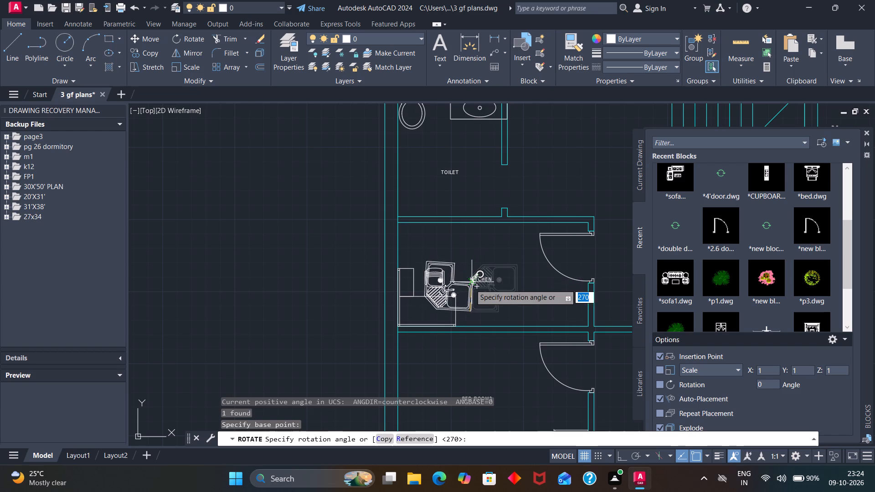
pyautogui.click(468, 266)
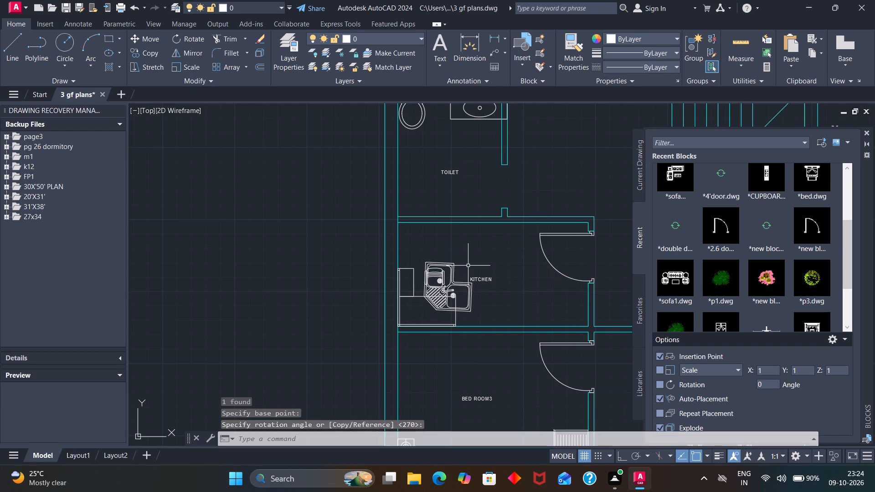
# Move the rotated sink by its lower corner onto the kitchen's lower wall, just beside the desk.
pyautogui.click(470, 309)
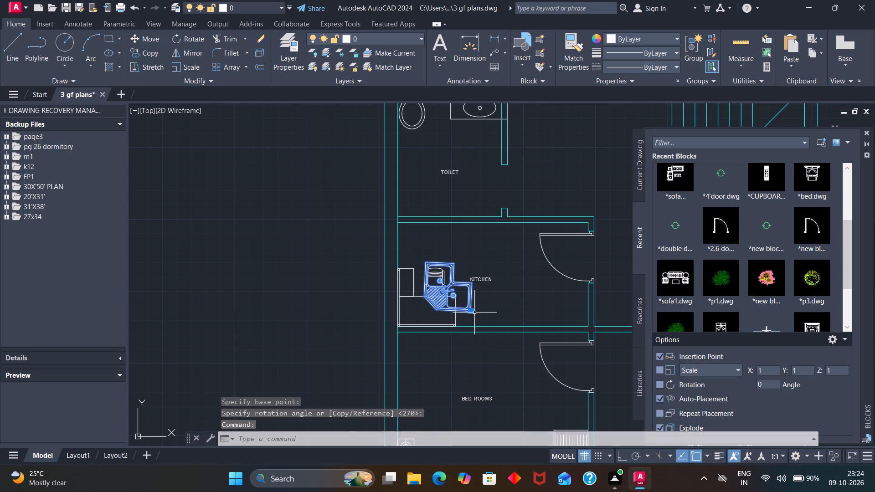
pyautogui.press('m')
pyautogui.press('Return')
pyautogui.click(470, 311)
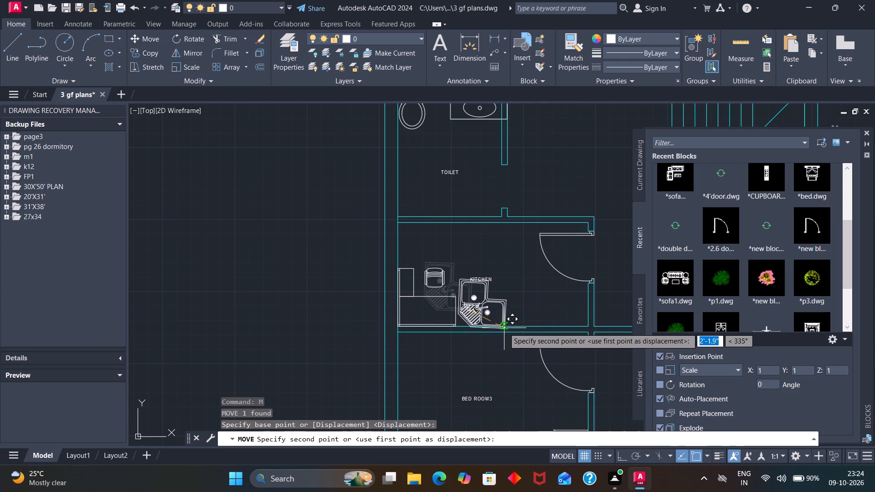
pyautogui.click(509, 327)
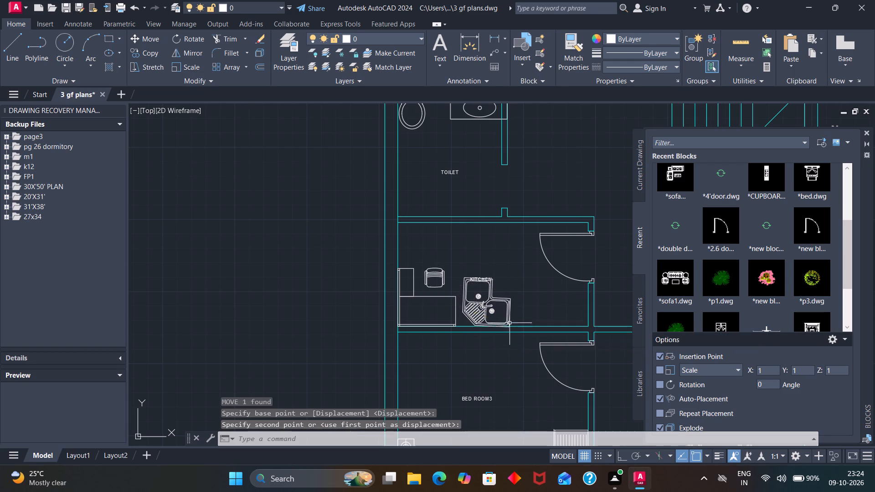
# Move the third plan's KITCHEN label straight up, clear of the sink it overlaps.
pyautogui.scroll(-2, 540, 316)
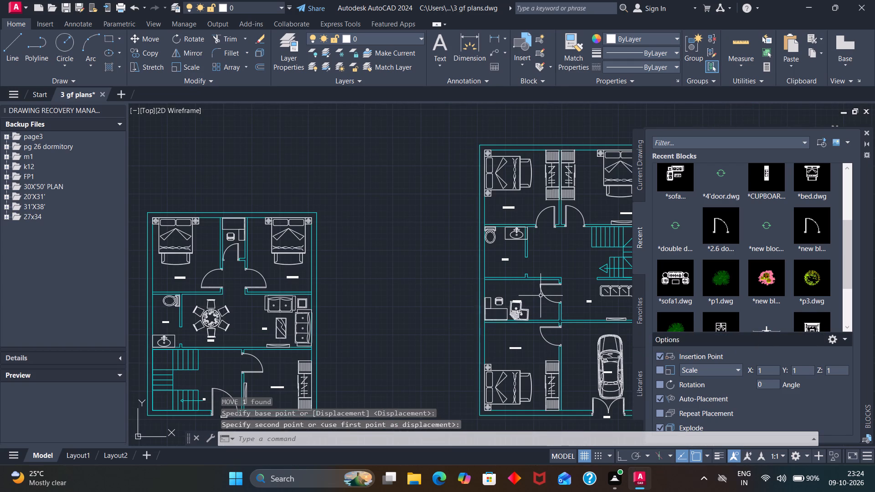
pyautogui.scroll(3, 537, 314)
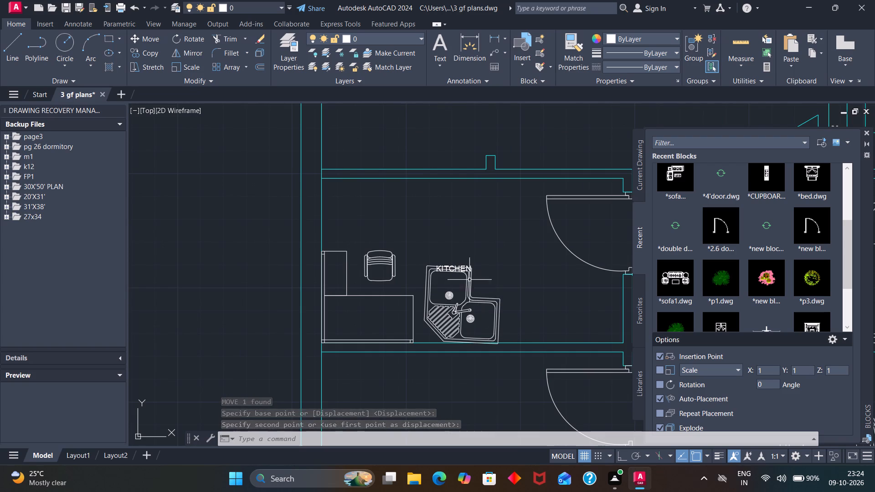
pyautogui.click(465, 266)
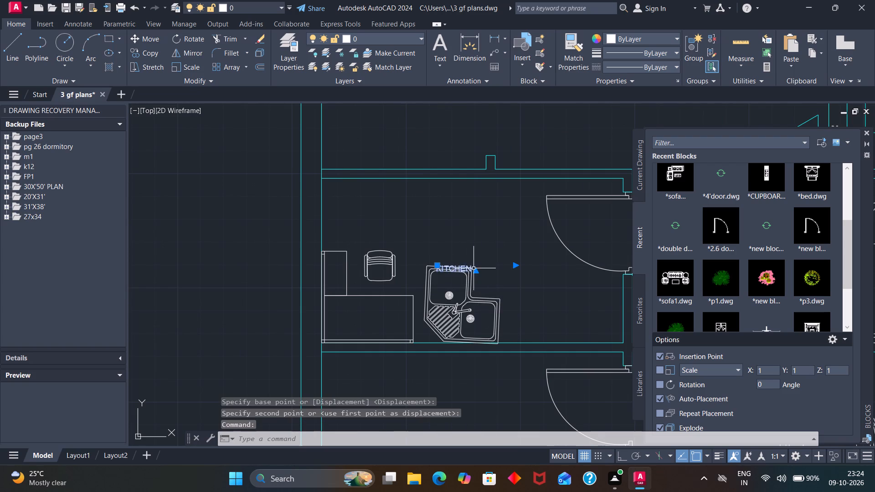
pyautogui.press('m')
pyautogui.press('Return')
pyautogui.click(471, 265)
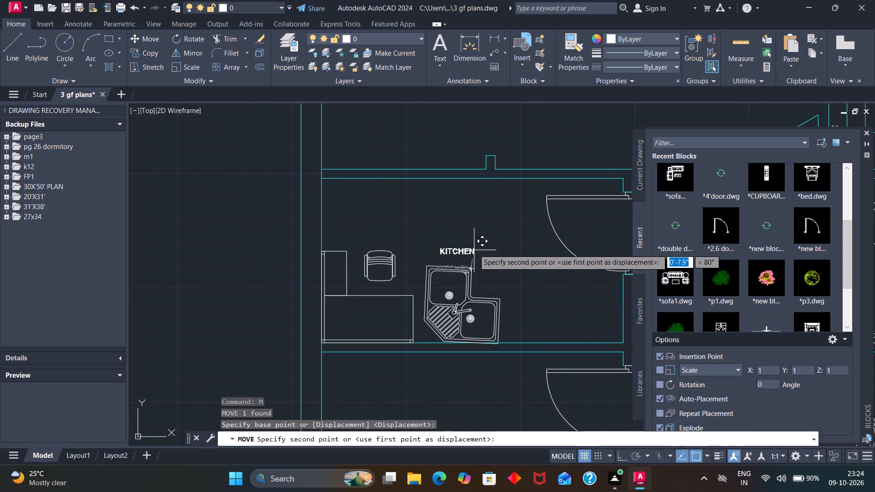
pyautogui.click(474, 247)
# Close the Blocks palette to free the drawing area around the third plan.
pyautogui.scroll(-5, 475, 246)
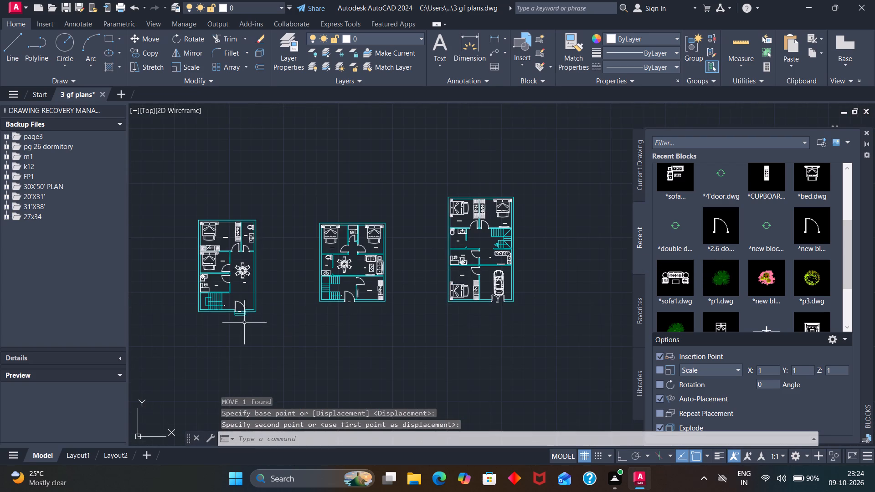
pyautogui.scroll(2, 203, 307)
pyautogui.scroll(1, 222, 269)
pyautogui.scroll(-1, 222, 269)
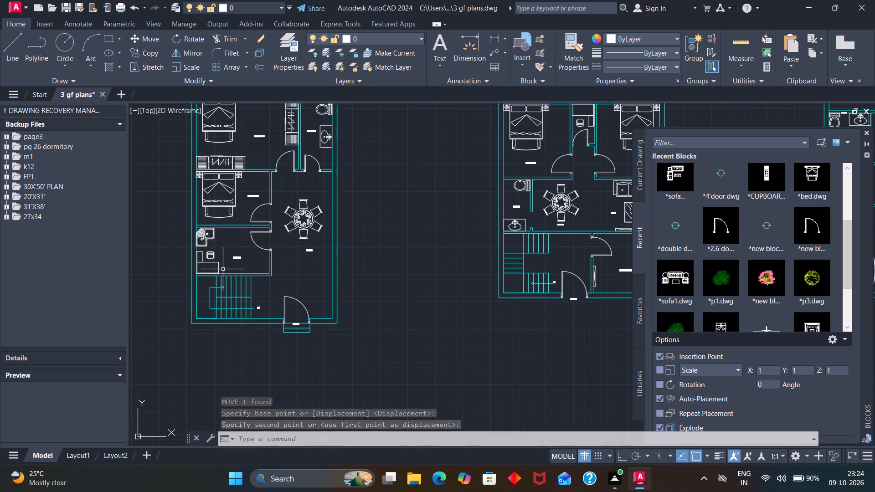
pyautogui.scroll(-1, 223, 269)
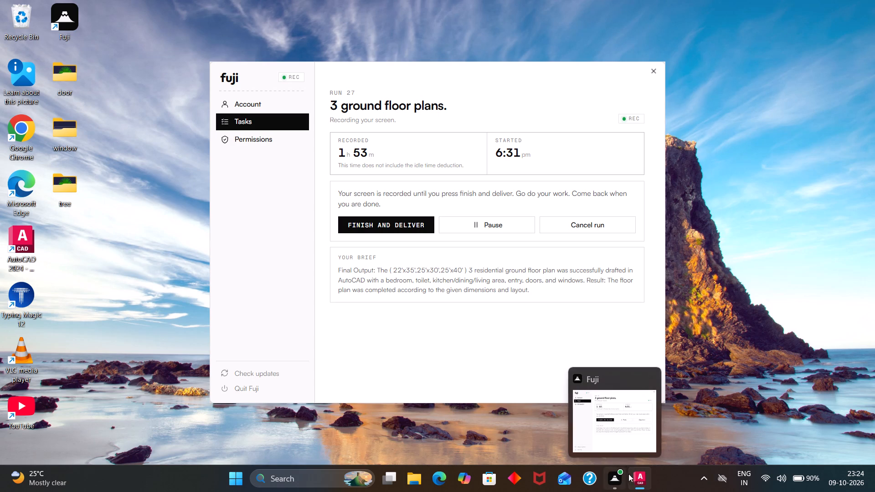
pyautogui.click(504, 369)
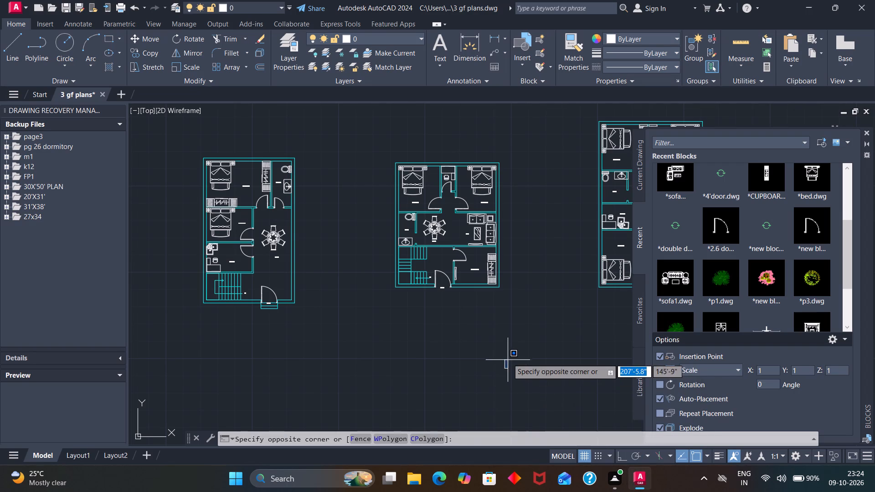
pyautogui.click(865, 132)
pyautogui.press('Escape')
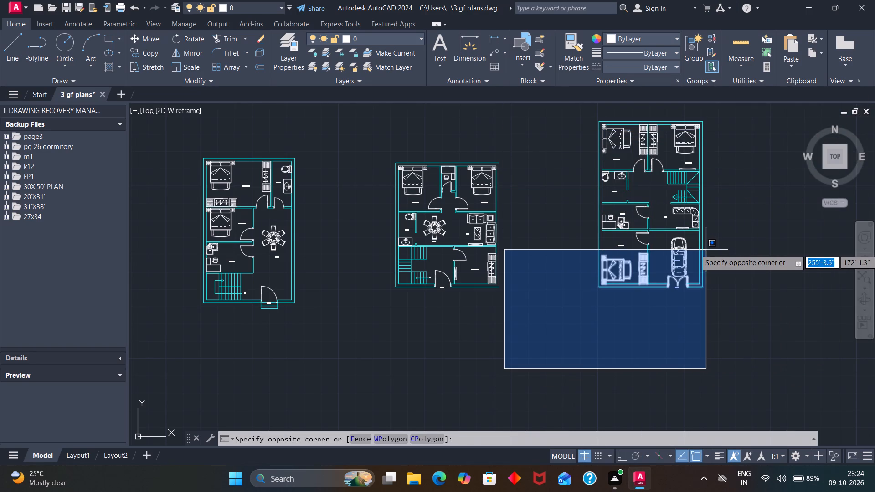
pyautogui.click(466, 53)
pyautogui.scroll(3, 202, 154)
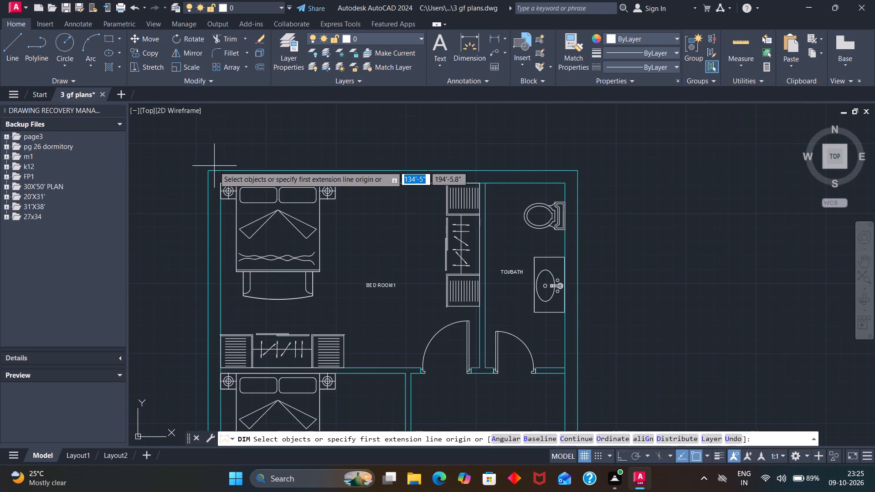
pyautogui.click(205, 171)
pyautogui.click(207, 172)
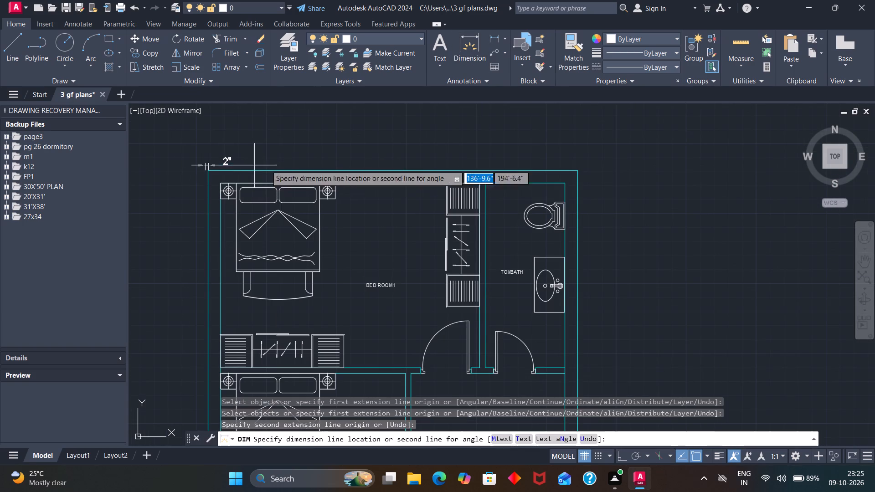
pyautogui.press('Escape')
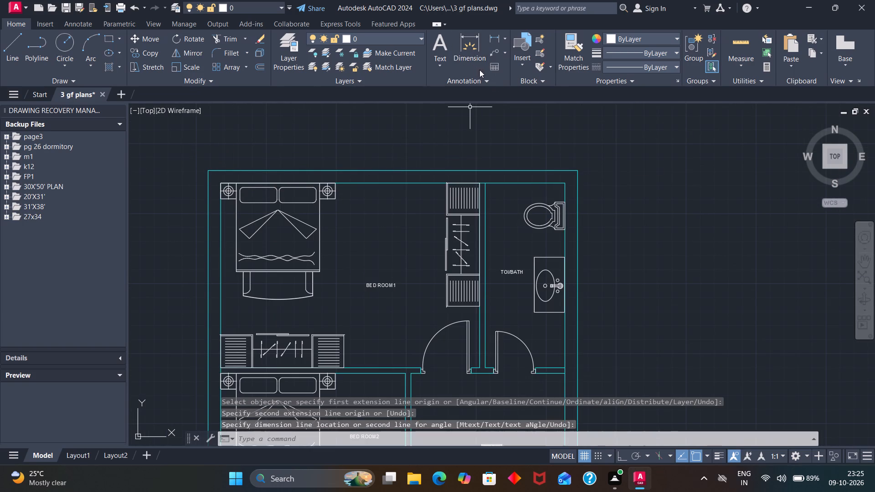
# Dimension the first plan's overall width between its upper outer corners, placing the dimension line just above the outer wall.
pyautogui.click(475, 52)
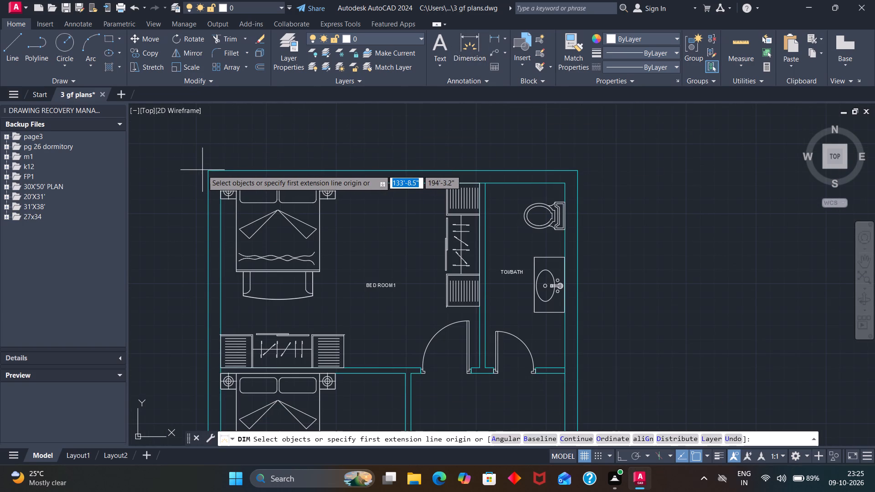
pyautogui.click(207, 170)
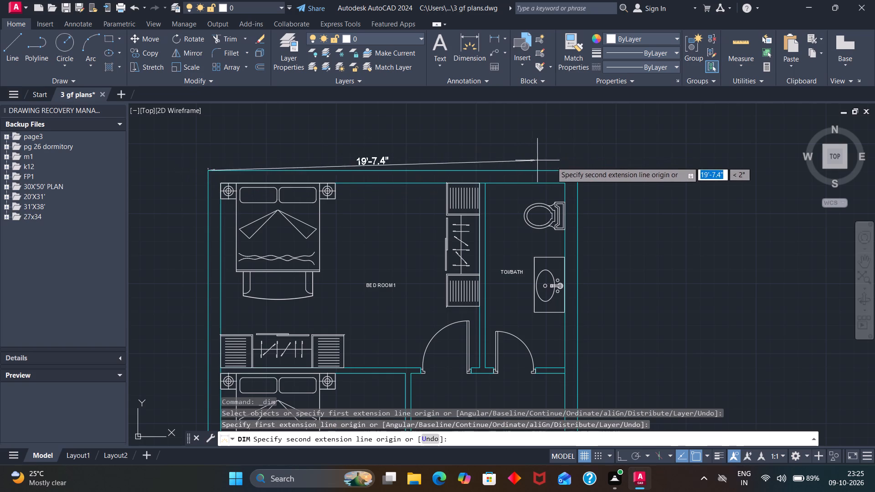
pyautogui.click(577, 169)
pyautogui.click(579, 159)
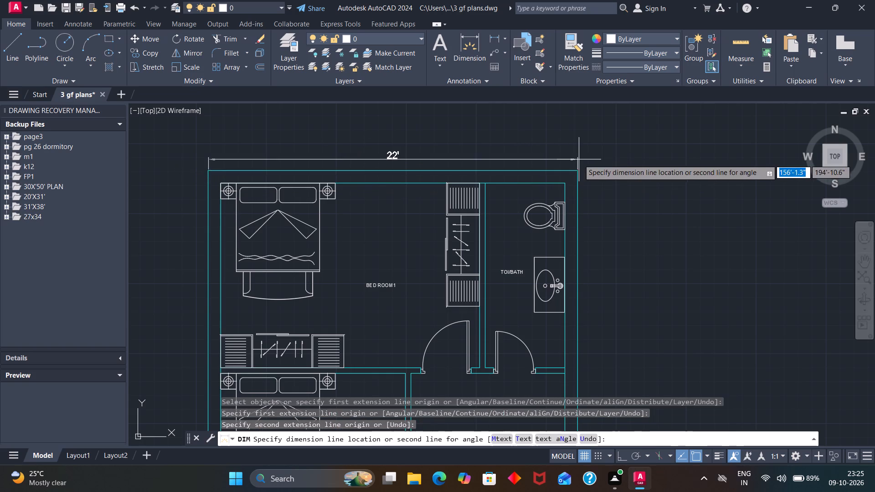
pyautogui.press('space')
# Dimension the first plan's overall depth between its right-hand outer corners, placing the dimension line just outside the wall.
pyautogui.press('space')
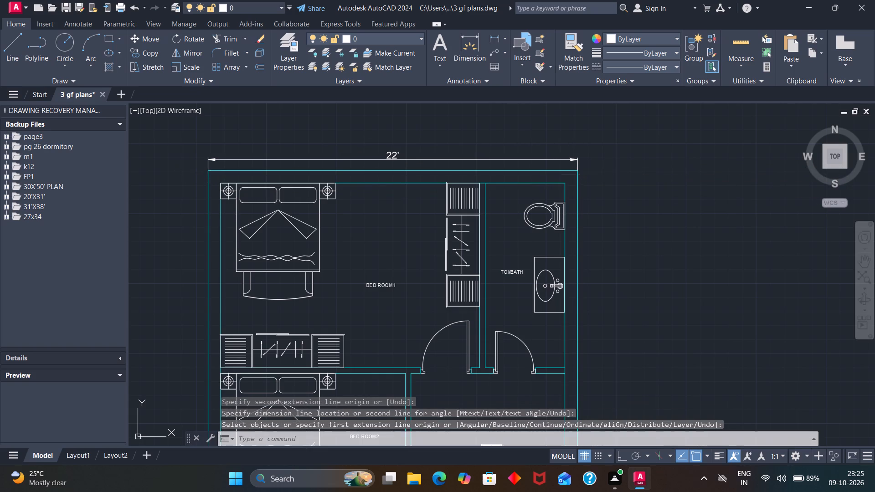
pyautogui.click(580, 171)
pyautogui.scroll(-5, 580, 172)
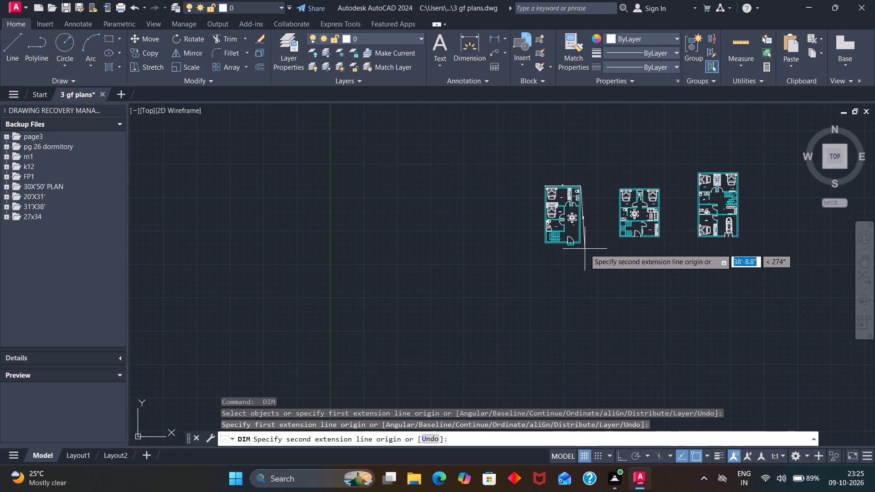
pyautogui.scroll(3, 586, 247)
pyautogui.click(558, 231)
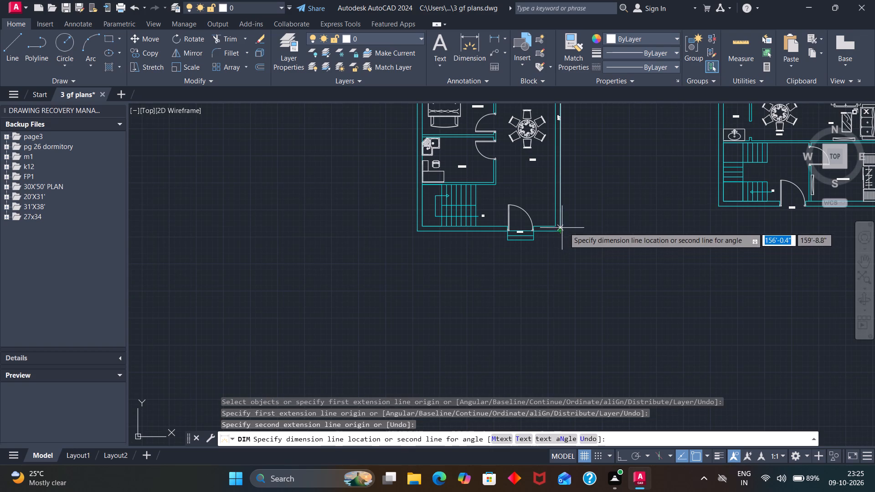
pyautogui.click(566, 227)
pyautogui.scroll(-2, 582, 222)
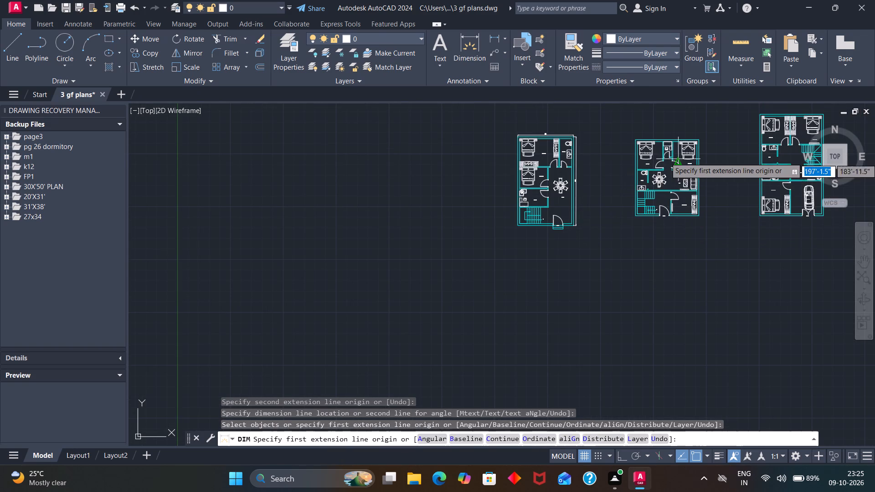
pyautogui.scroll(3, 707, 142)
pyautogui.press('space')
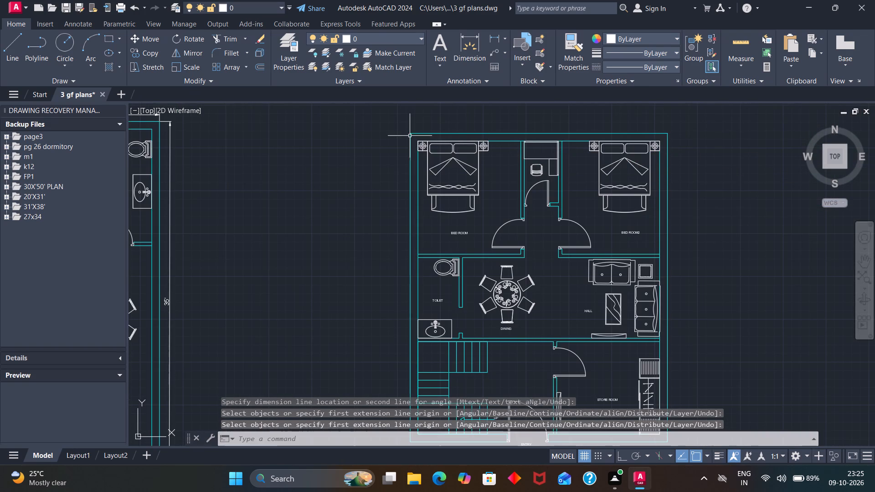
# Dimension the second plan's overall width between its upper outer corners, placing the dimension line just above the outer wall.
pyautogui.press('space')
pyautogui.click(412, 133)
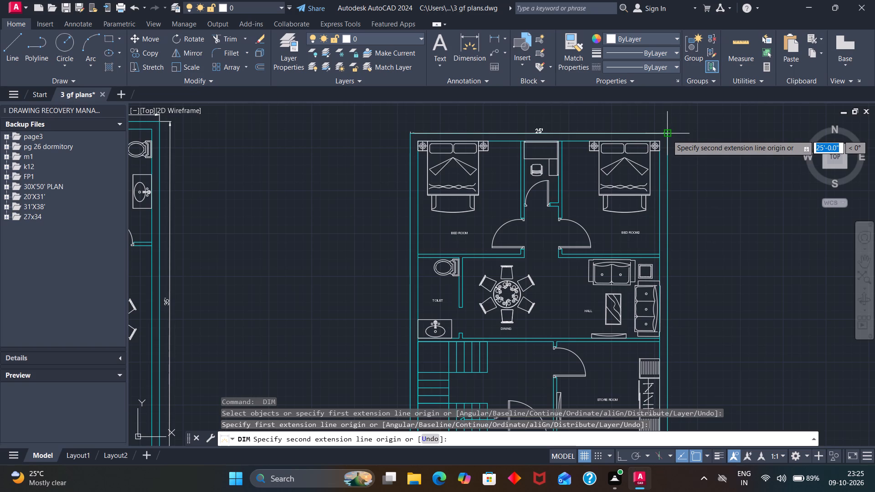
pyautogui.click(667, 135)
pyautogui.click(669, 129)
pyautogui.press('space')
# Dimension the second plan's overall depth between its right-hand outer corners, placing the dimension line just outside the wall.
pyautogui.press('space')
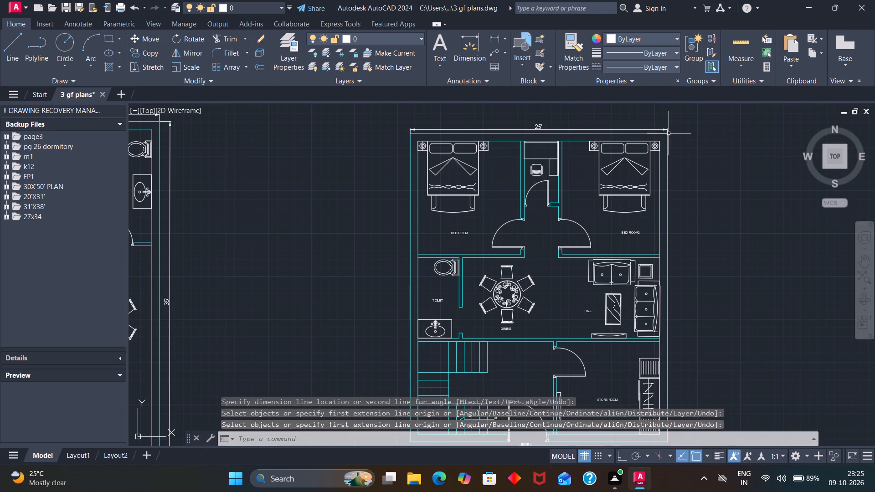
pyautogui.click(669, 136)
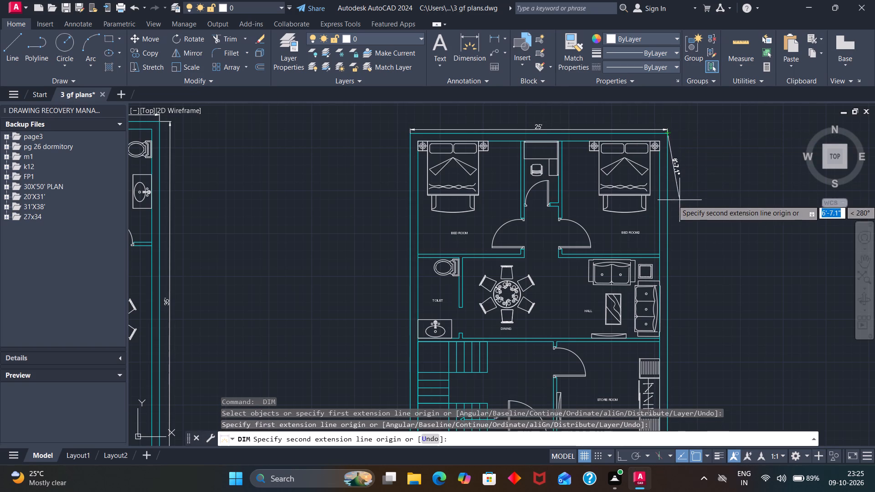
pyautogui.scroll(-2, 679, 200)
pyautogui.scroll(2, 676, 291)
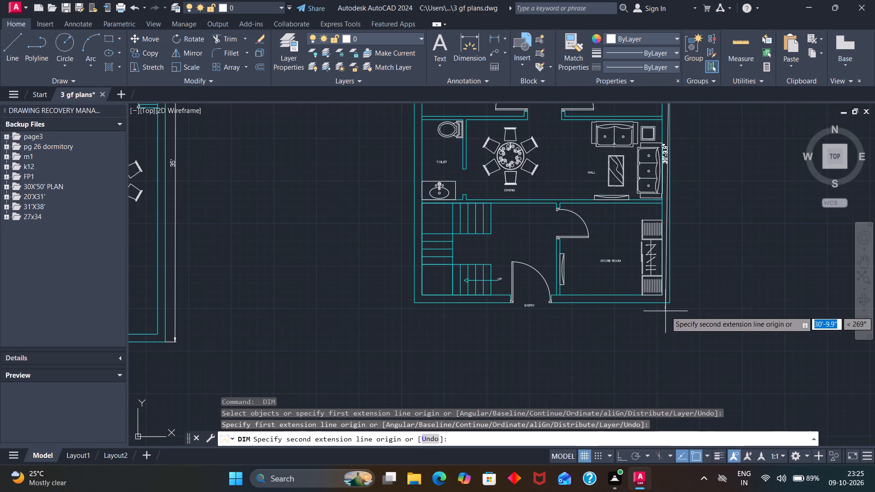
pyautogui.click(669, 303)
pyautogui.click(677, 300)
pyautogui.scroll(-3, 679, 296)
pyautogui.scroll(2, 801, 225)
pyautogui.press('space')
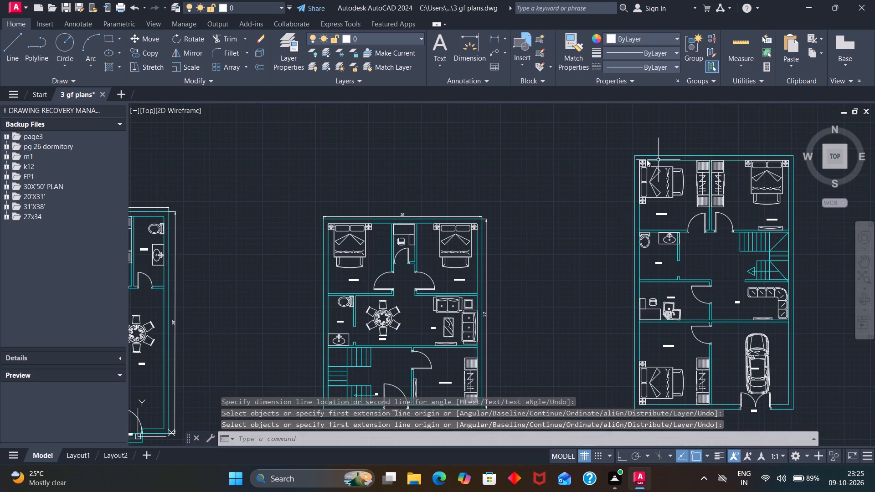
# Dimension the third plan's overall width between its upper outer corners, placing the dimension line just above the outer wall.
pyautogui.press('space')
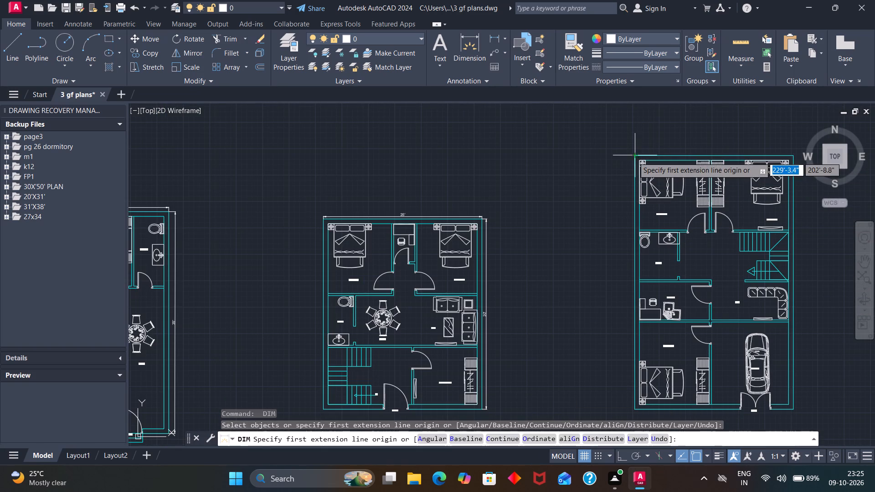
pyautogui.click(633, 157)
pyautogui.scroll(3, 800, 151)
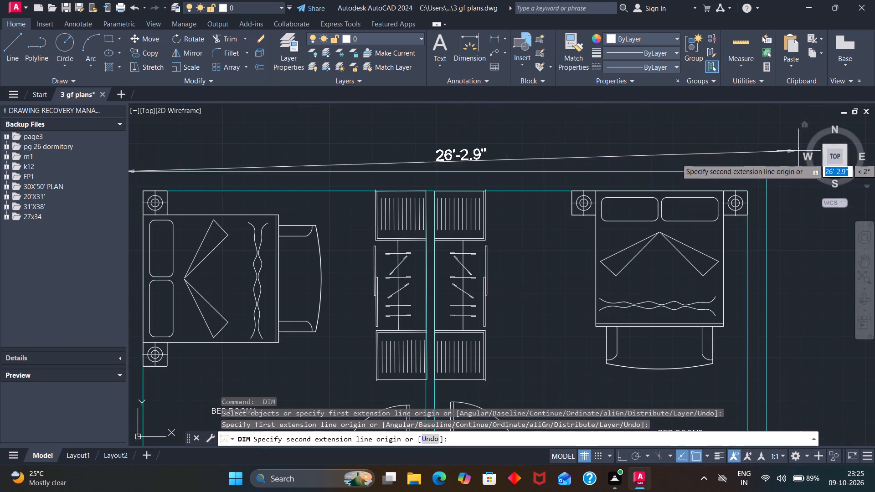
pyautogui.click(767, 172)
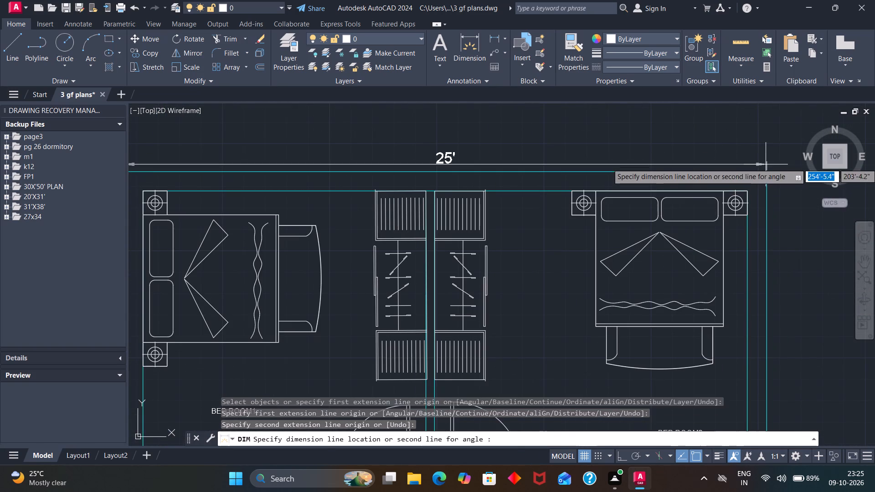
pyautogui.click(765, 160)
pyautogui.press('space')
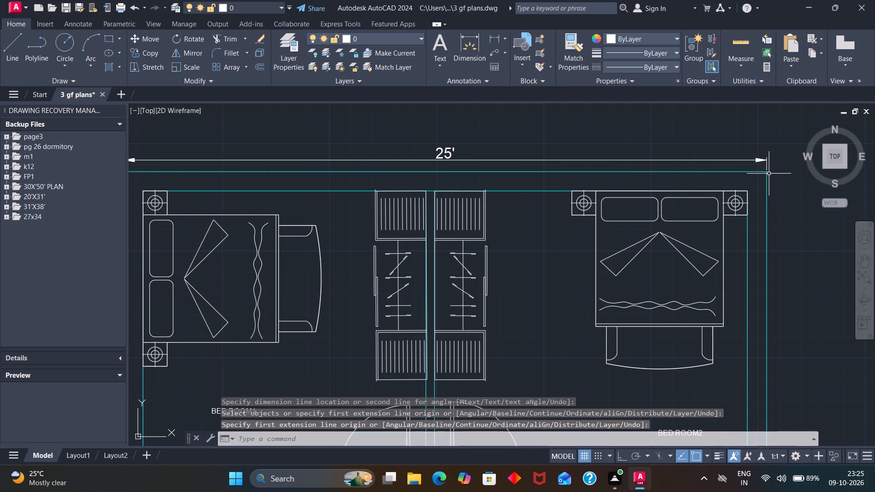
# Dimension the third plan's overall depth between its right-hand outer corners, placing the dimension line just outside the wall.
pyautogui.press('space')
pyautogui.click(767, 172)
pyautogui.scroll(-4, 770, 177)
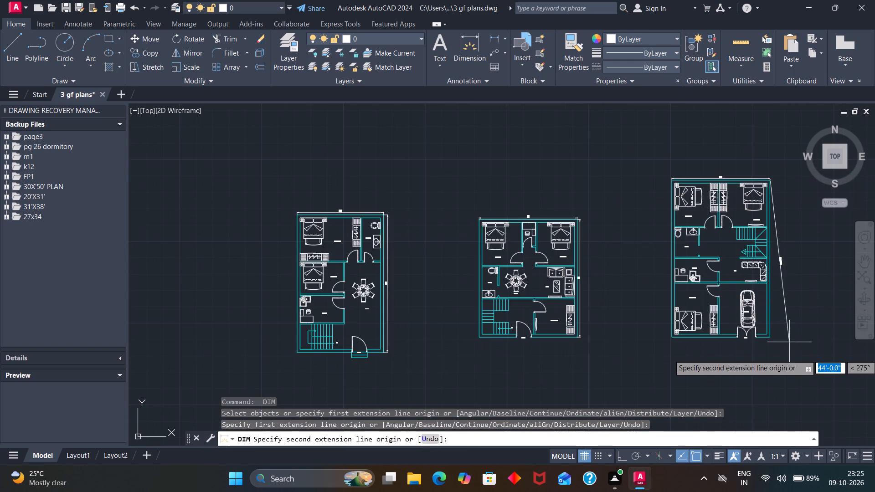
pyautogui.scroll(4, 781, 364)
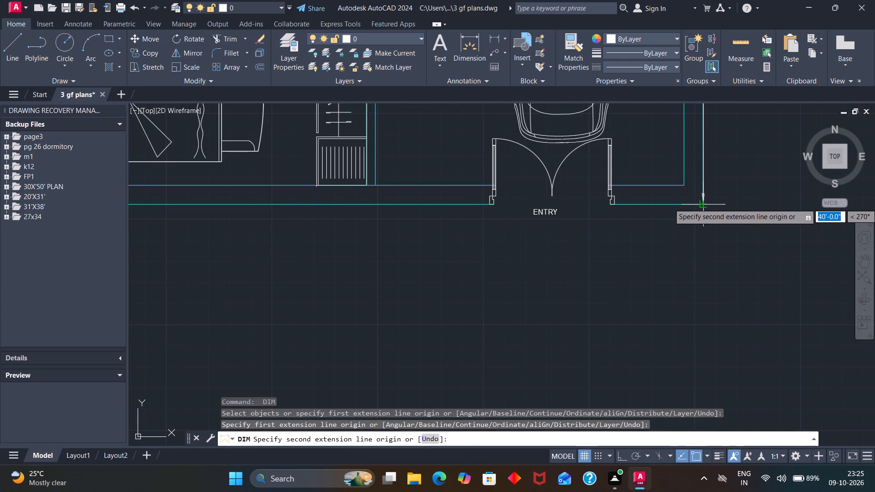
pyautogui.click(705, 204)
pyautogui.click(716, 201)
# Create a new layer named TEXT and set its colour to red.
pyautogui.scroll(-2, 716, 201)
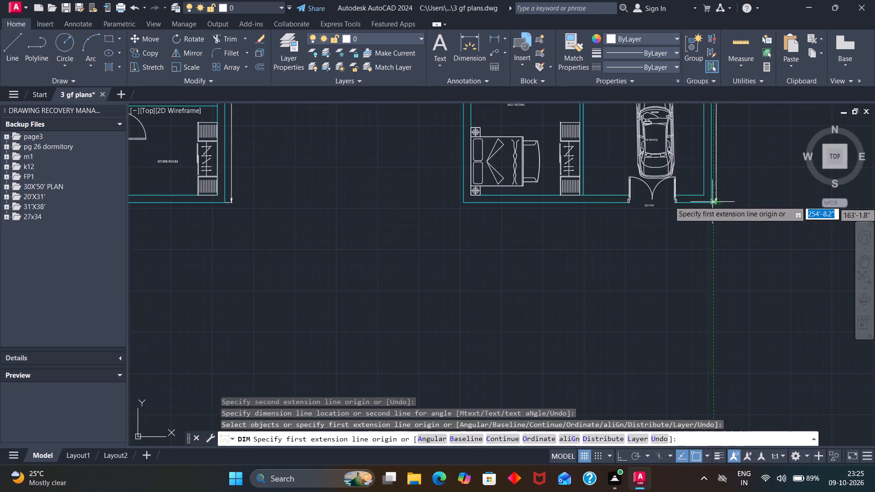
pyautogui.scroll(-2, 686, 197)
pyautogui.scroll(-2, 501, 159)
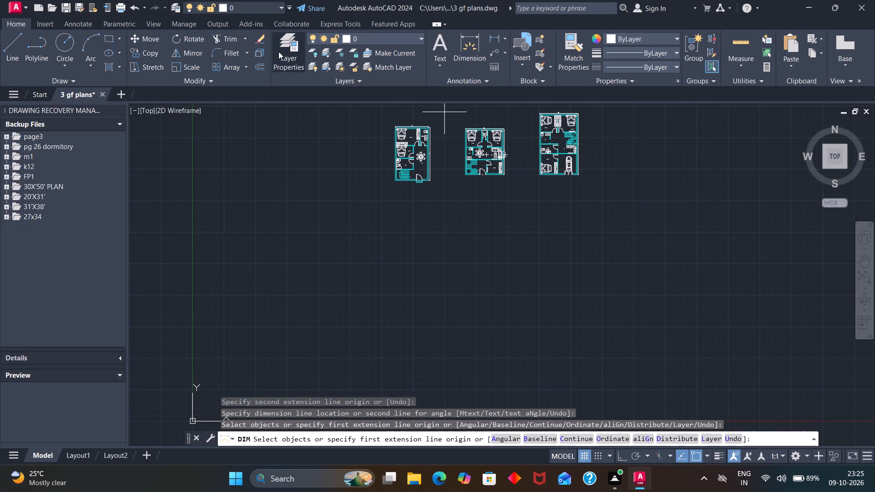
pyautogui.click(279, 52)
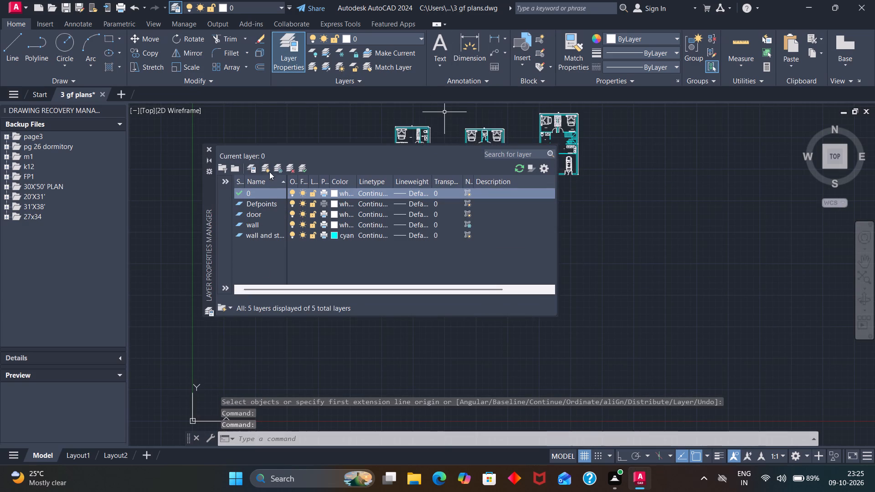
pyautogui.click(264, 168)
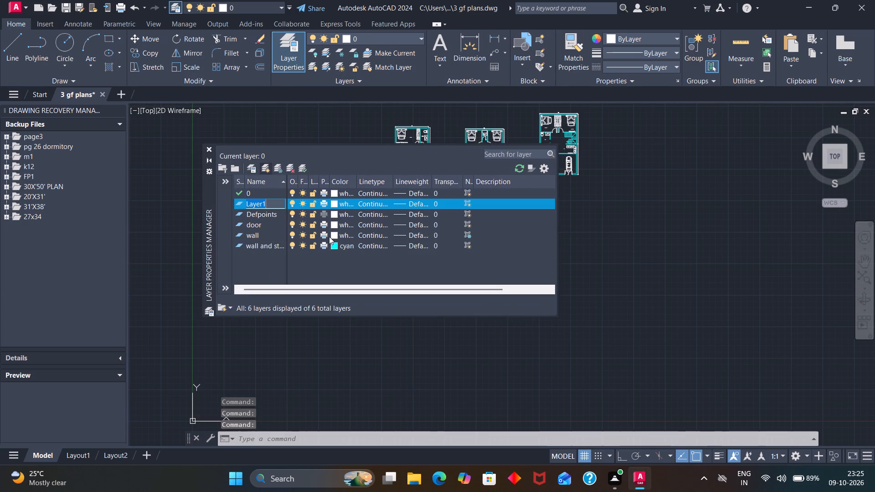
pyautogui.press('BackSpace')
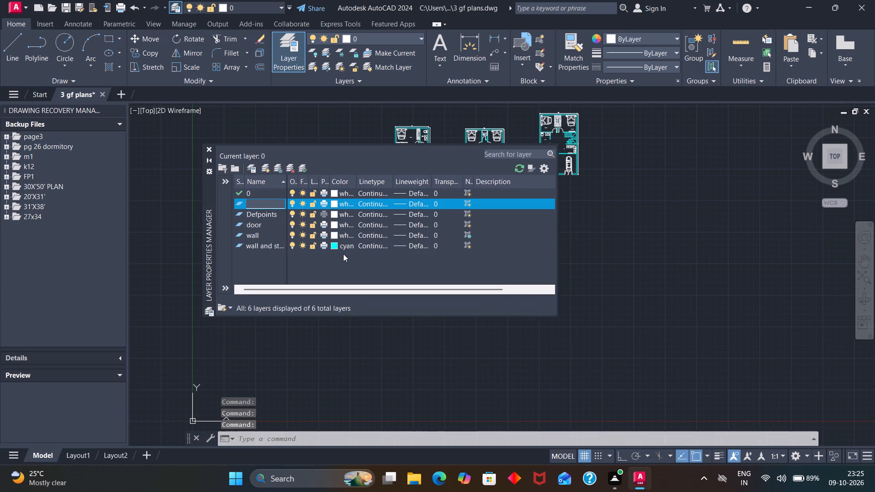
pyautogui.press('t')
pyautogui.write('EXT')
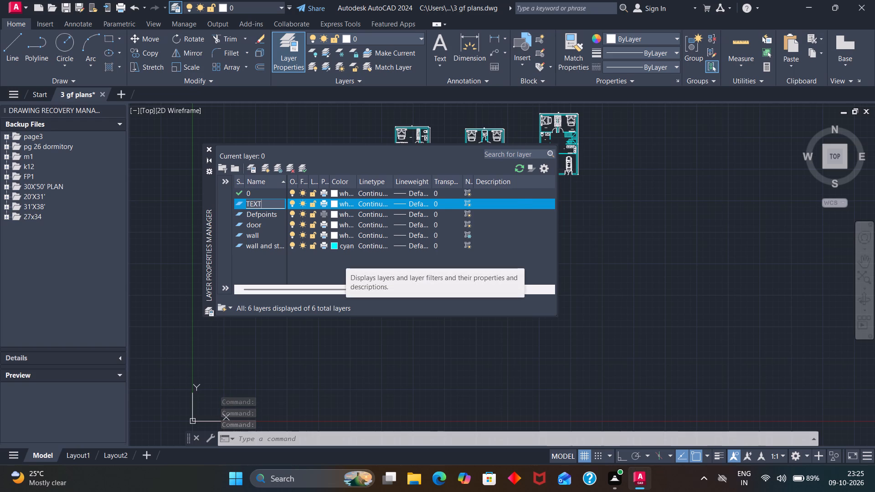
pyautogui.click(331, 203)
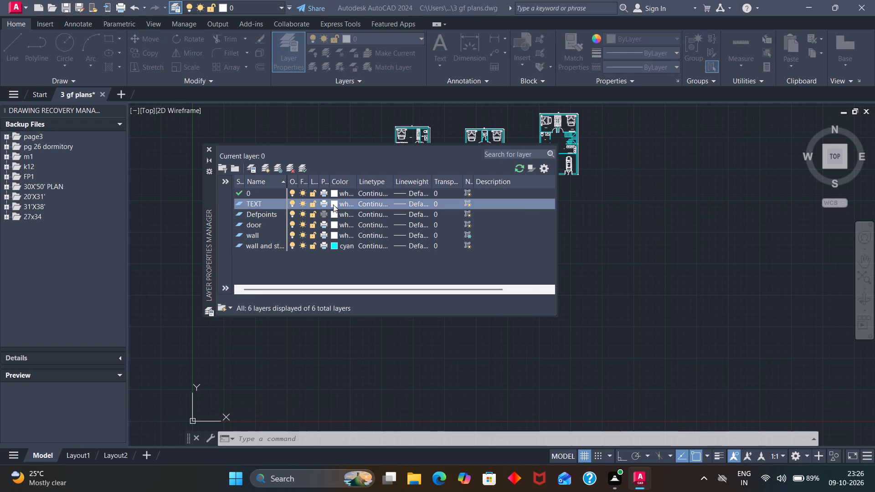
pyautogui.click(337, 278)
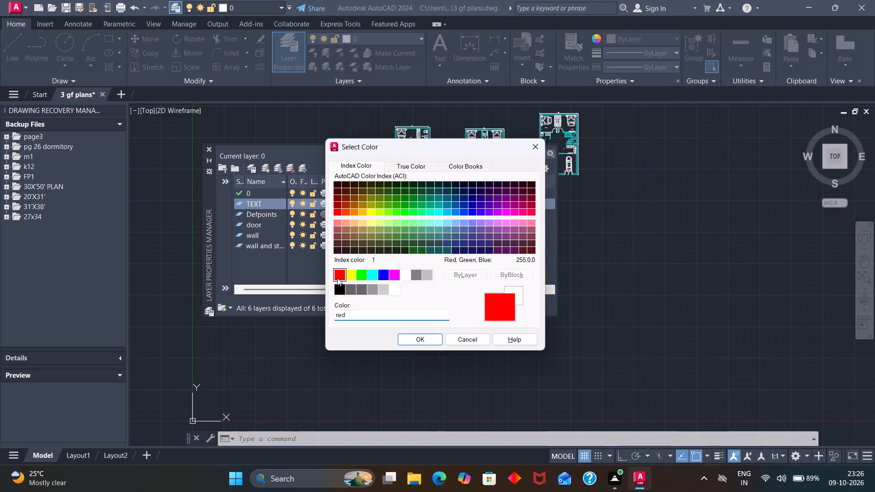
pyautogui.click(419, 341)
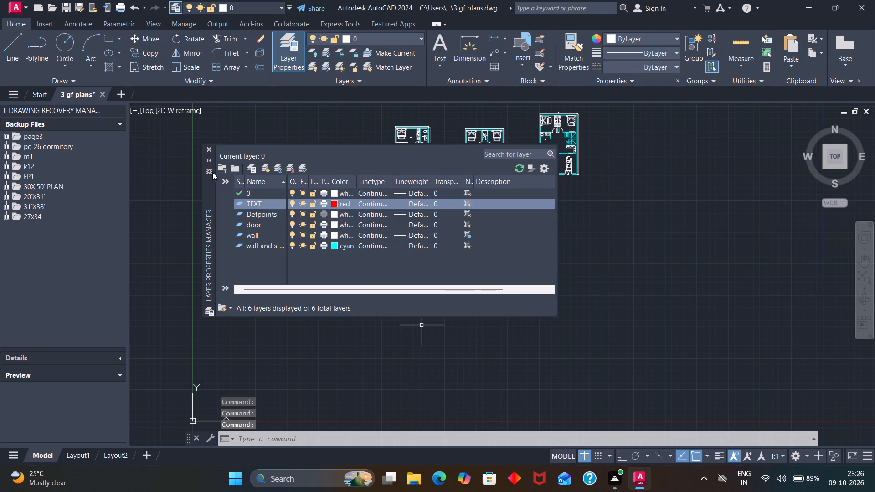
pyautogui.click(206, 149)
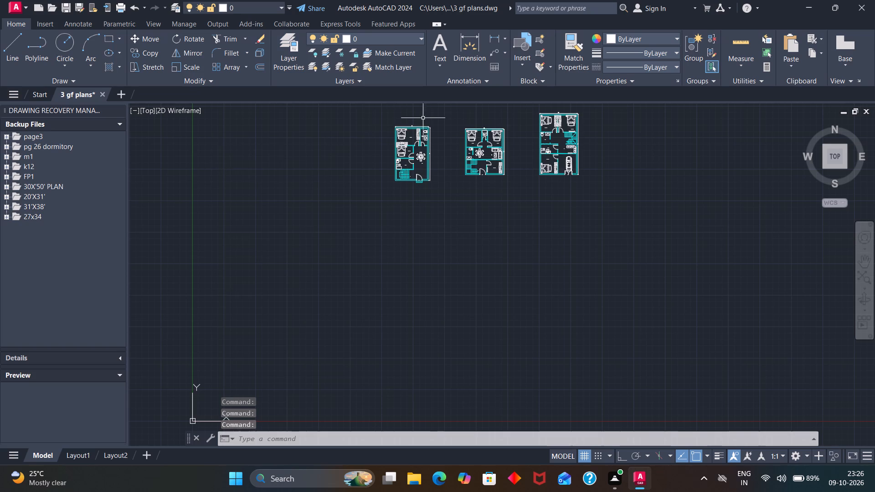
# Select the first plan's labels: both bedrooms, toilet, dining, kitchen, UP and ENTRY.
pyautogui.scroll(3, 419, 114)
pyautogui.scroll(1, 397, 164)
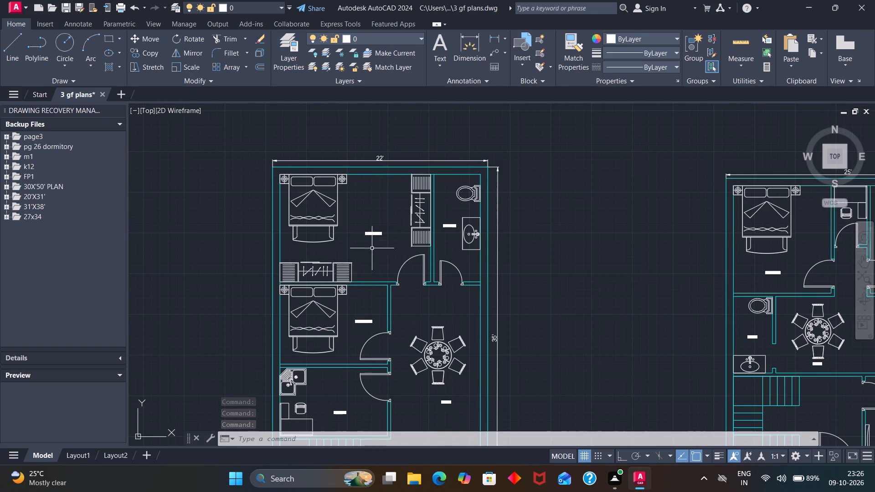
pyautogui.click(374, 235)
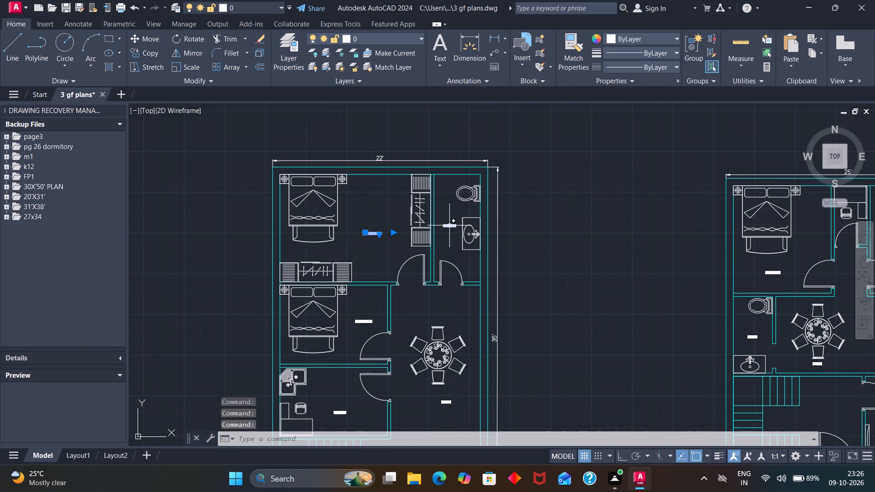
pyautogui.click(449, 226)
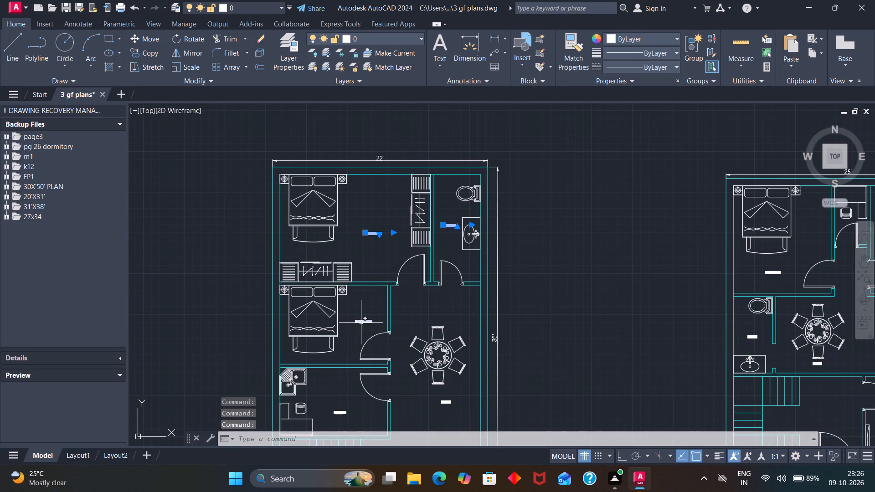
pyautogui.click(361, 323)
pyautogui.scroll(-1, 377, 314)
pyautogui.scroll(2, 429, 364)
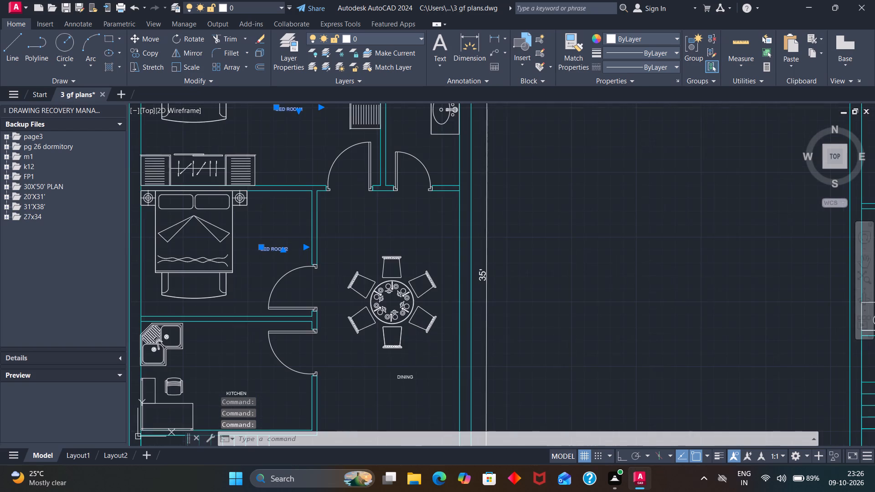
pyautogui.click(405, 379)
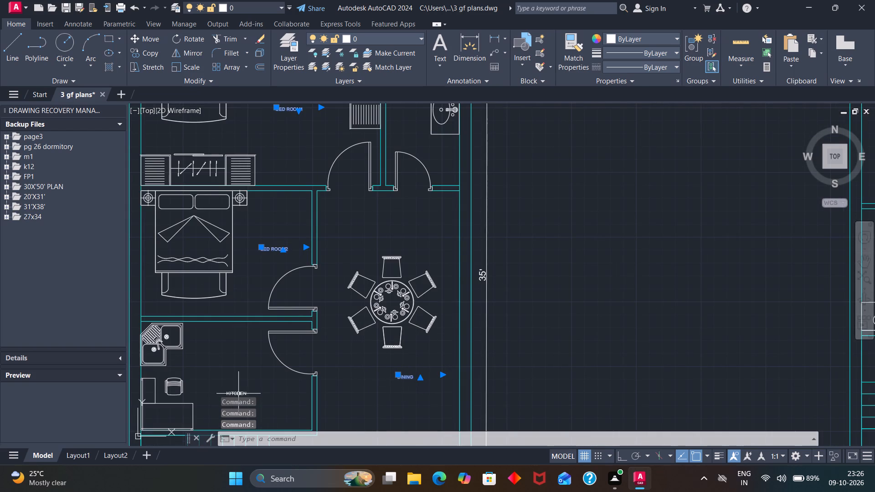
pyautogui.click(238, 392)
pyautogui.scroll(-3, 324, 340)
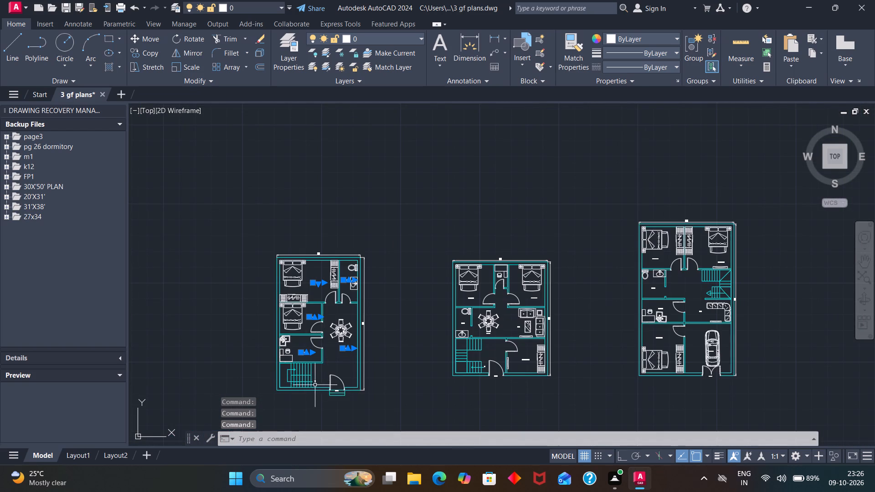
pyautogui.scroll(3, 313, 384)
pyautogui.click(318, 376)
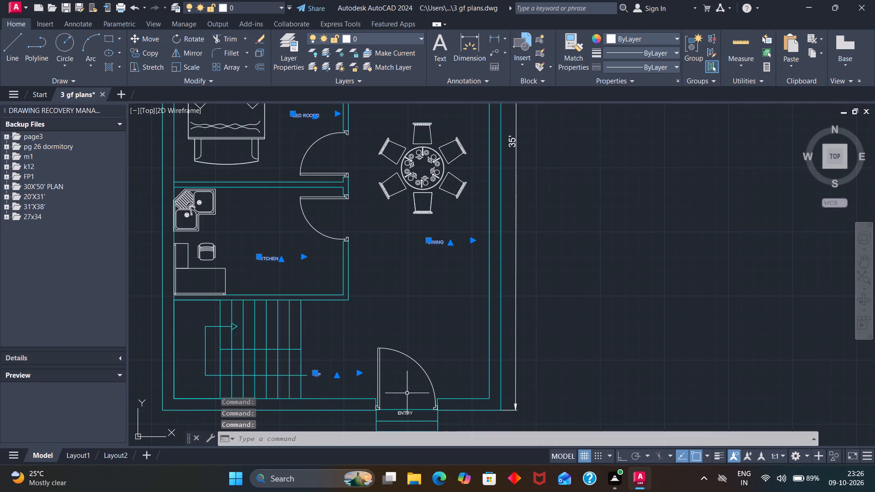
pyautogui.scroll(3, 421, 419)
pyautogui.click(371, 400)
# Add the second plan's labels to the selection: both bedrooms, toilet, dining, hall, store room, ENTRY and UP.
pyautogui.scroll(-3, 487, 325)
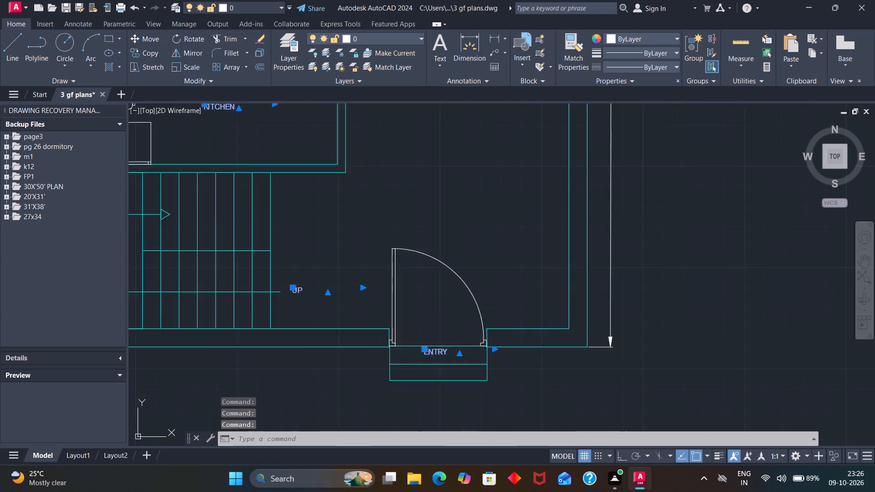
pyautogui.scroll(-2, 555, 285)
pyautogui.scroll(-2, 673, 210)
pyautogui.scroll(2, 760, 162)
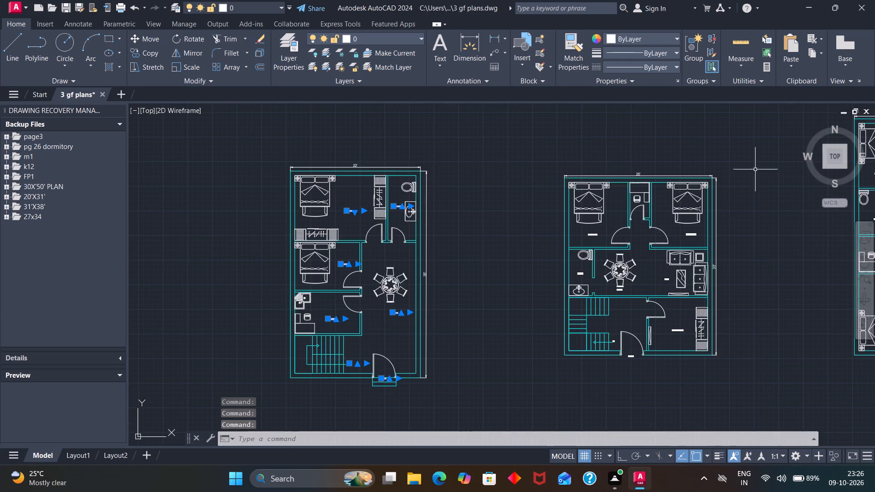
pyautogui.scroll(1, 731, 210)
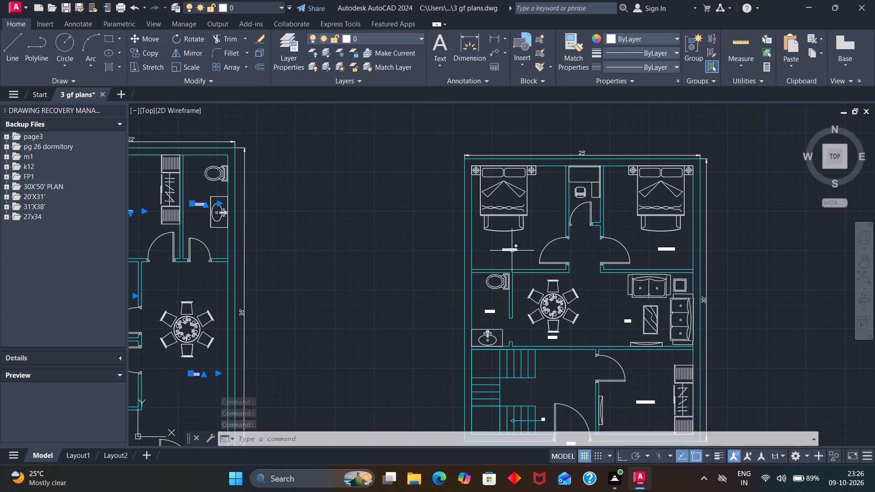
pyautogui.click(512, 251)
pyautogui.click(663, 249)
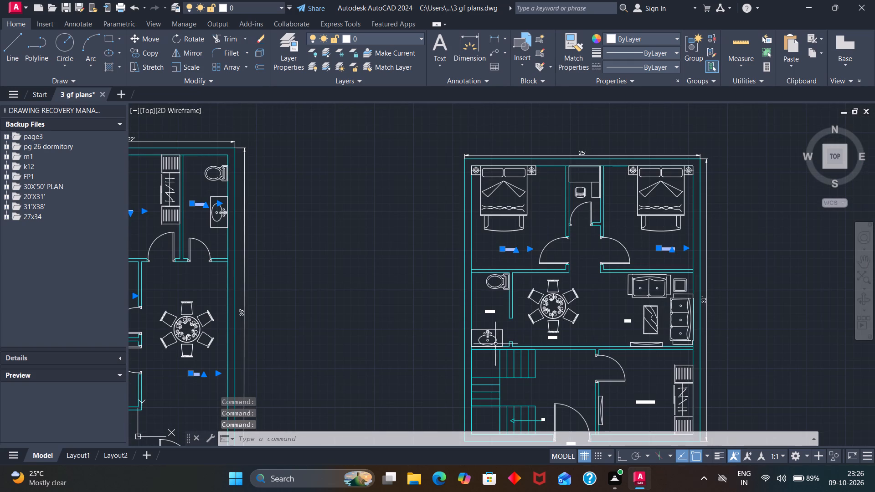
pyautogui.click(493, 313)
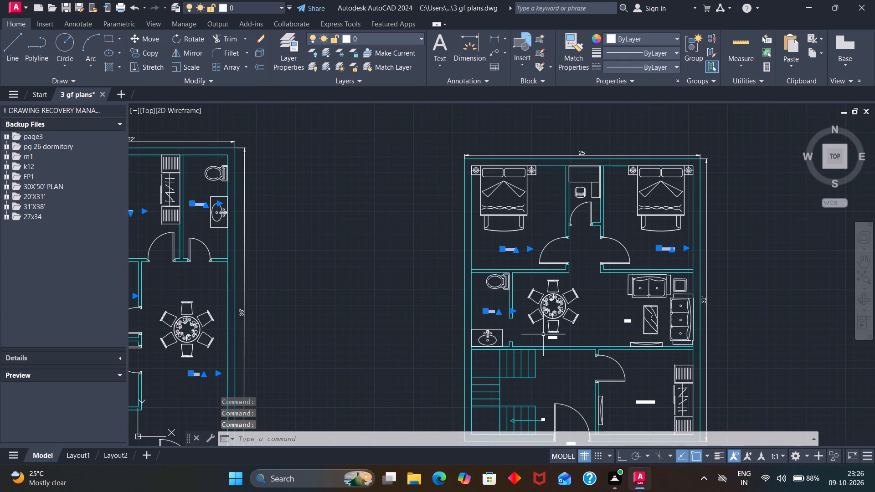
pyautogui.click(553, 338)
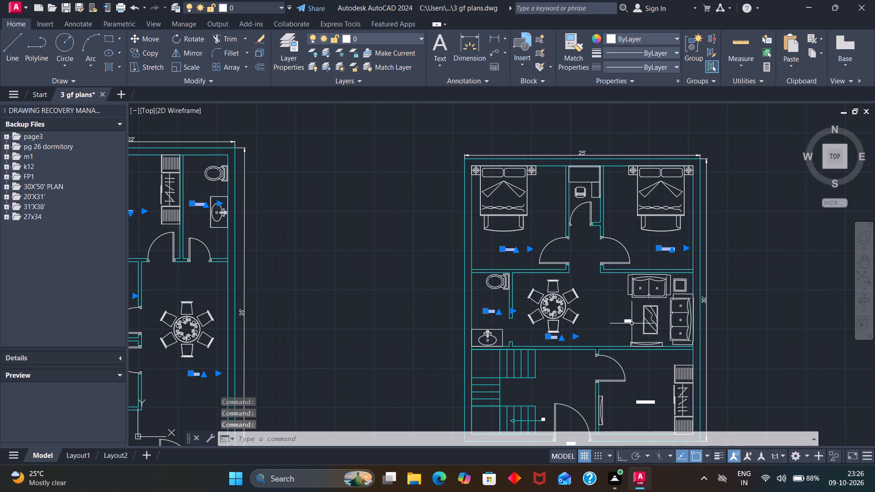
pyautogui.click(630, 321)
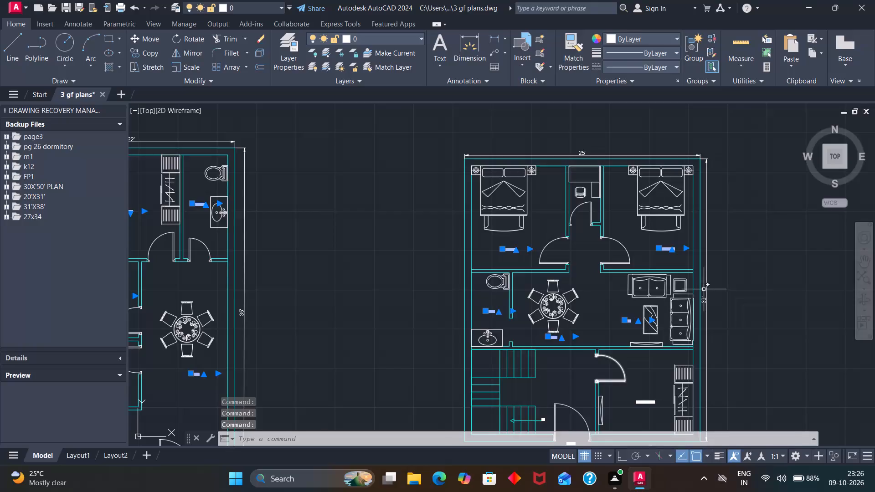
pyautogui.scroll(-2, 707, 292)
pyautogui.scroll(3, 694, 334)
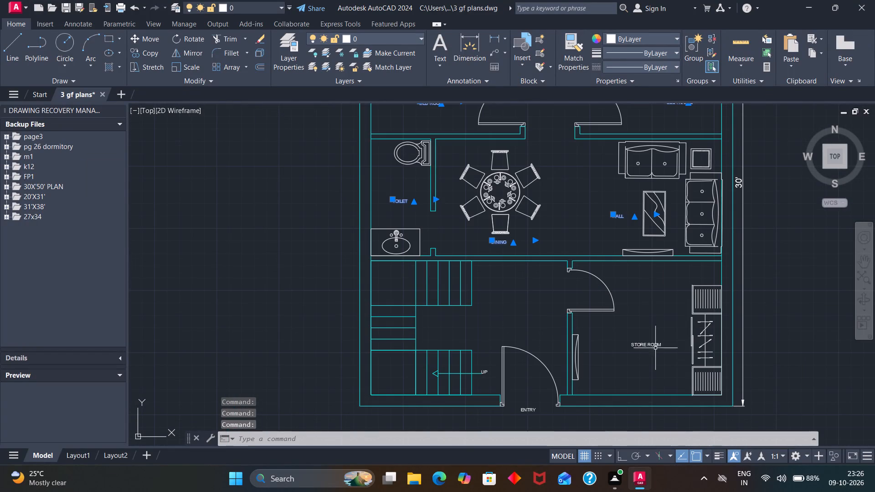
pyautogui.click(654, 344)
pyautogui.click(527, 409)
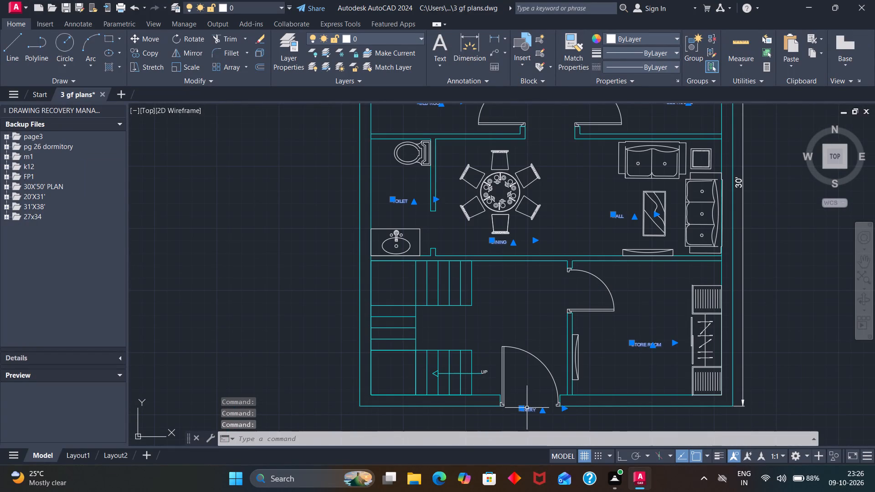
pyautogui.click(484, 370)
# Add the third plan's labels to the selection: three bedrooms, toilet, sofa area, PARKING and ENTRY.
pyautogui.scroll(-2, 593, 296)
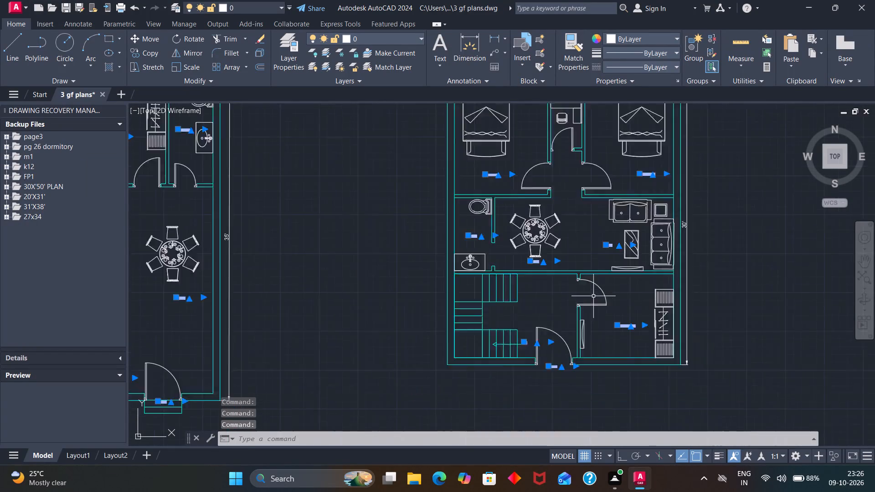
pyautogui.scroll(-2, 627, 271)
pyautogui.scroll(4, 784, 241)
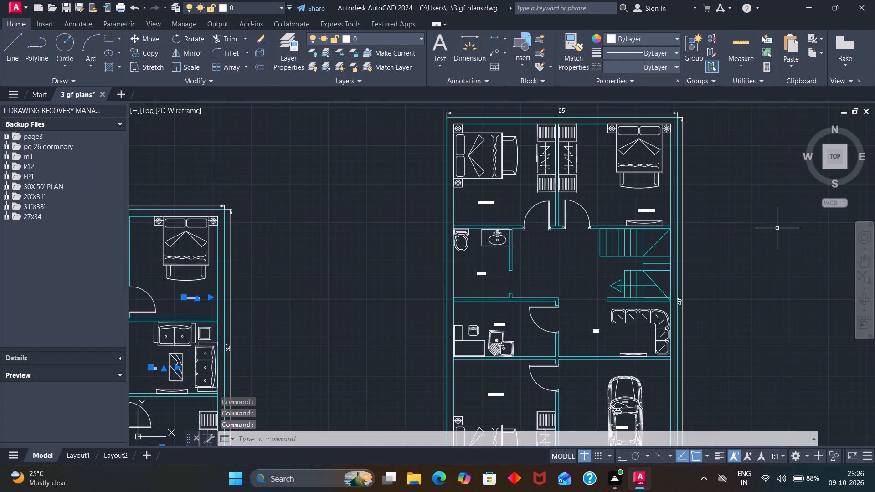
pyautogui.click(487, 203)
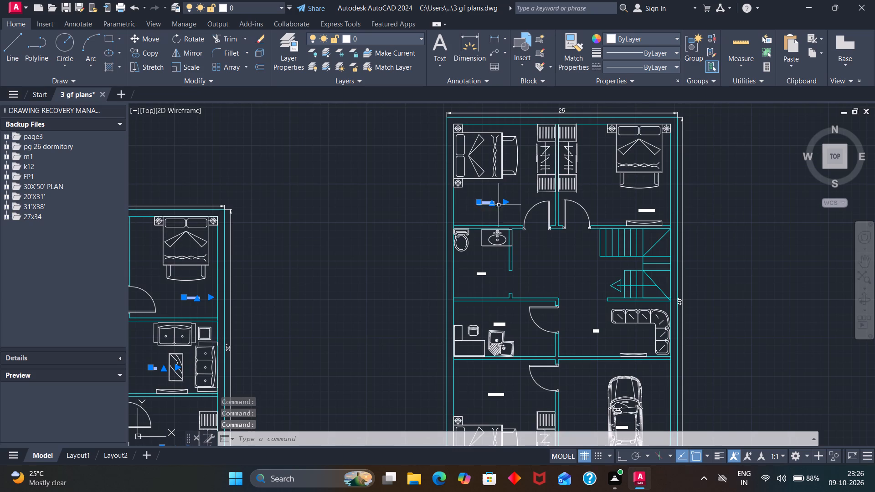
pyautogui.click(650, 211)
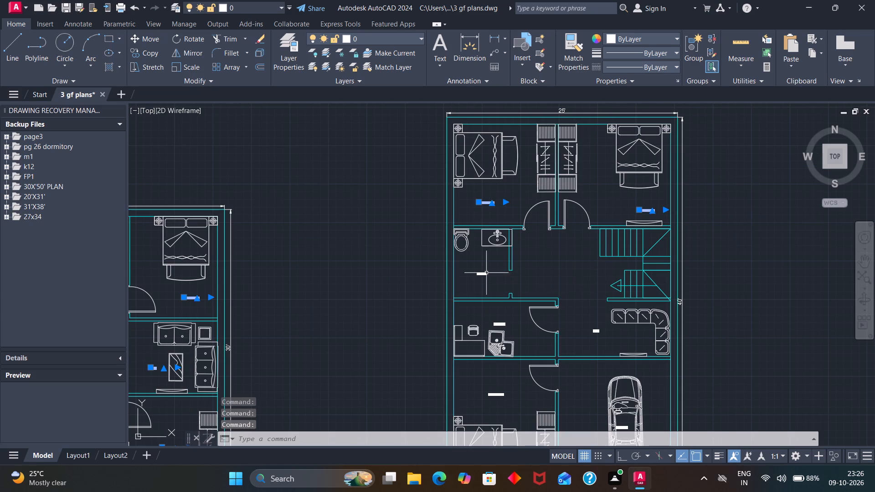
pyautogui.click(479, 274)
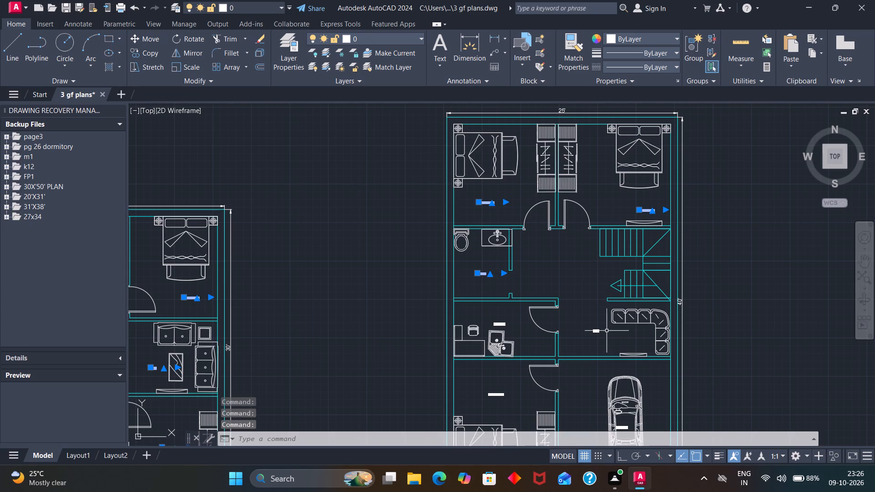
pyautogui.click(596, 332)
pyautogui.scroll(-2, 596, 332)
pyautogui.scroll(2, 576, 363)
pyautogui.click(523, 348)
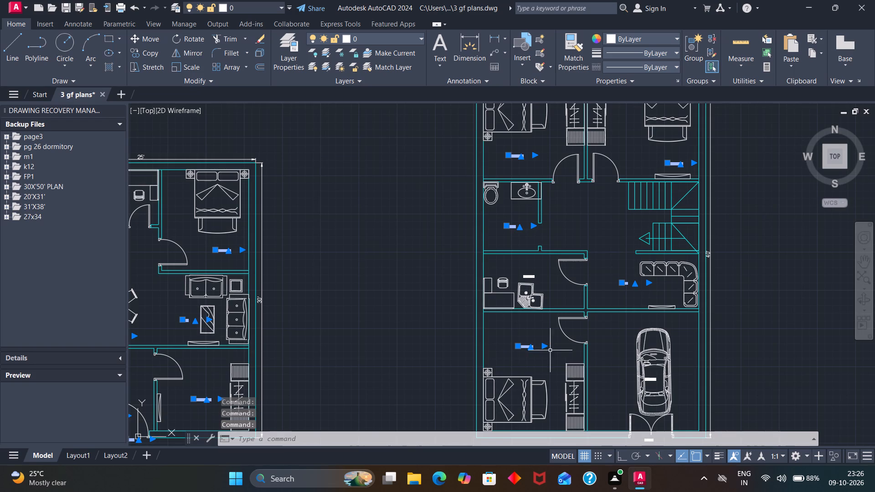
pyautogui.scroll(3, 664, 383)
pyautogui.click(611, 371)
pyautogui.scroll(-6, 614, 368)
pyautogui.scroll(4, 615, 383)
pyautogui.scroll(-2, 599, 417)
pyautogui.scroll(2, 601, 429)
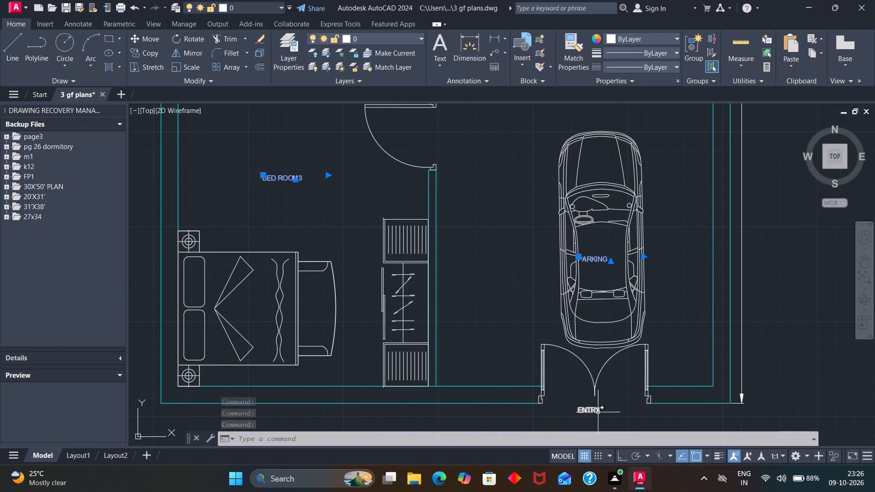
pyautogui.click(598, 412)
pyautogui.scroll(-5, 539, 364)
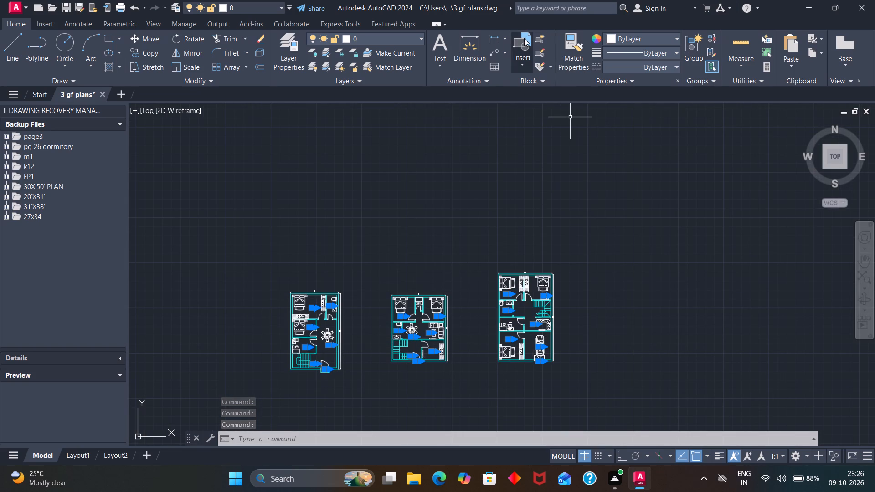
# Move the selected room labels of all three plans onto the red TEXT layer and clear the selection.
pyautogui.click(420, 38)
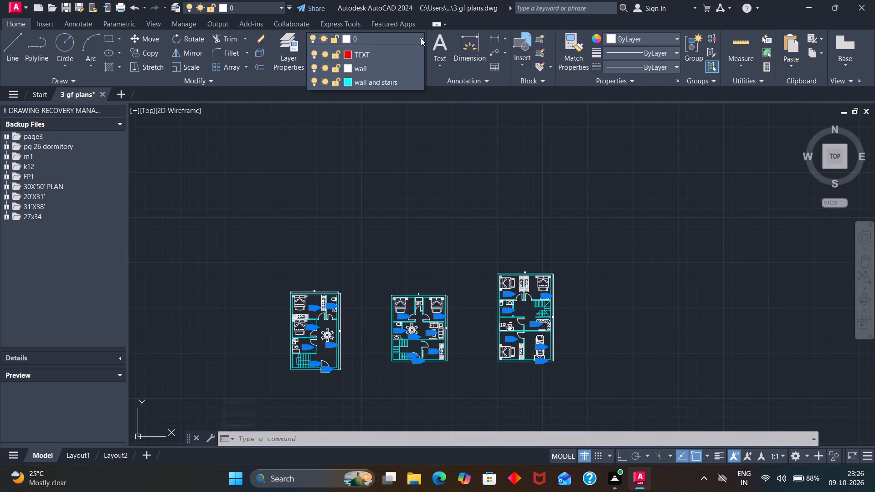
pyautogui.click(349, 92)
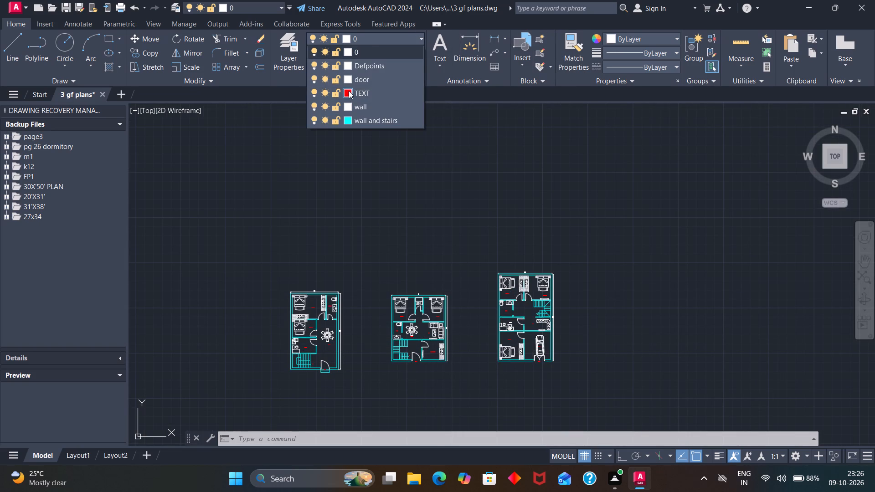
pyautogui.click(428, 333)
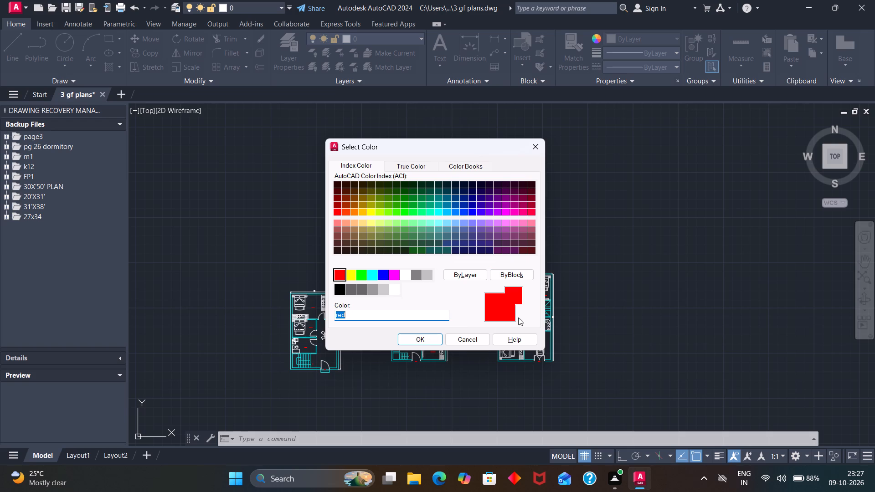
pyautogui.click(432, 339)
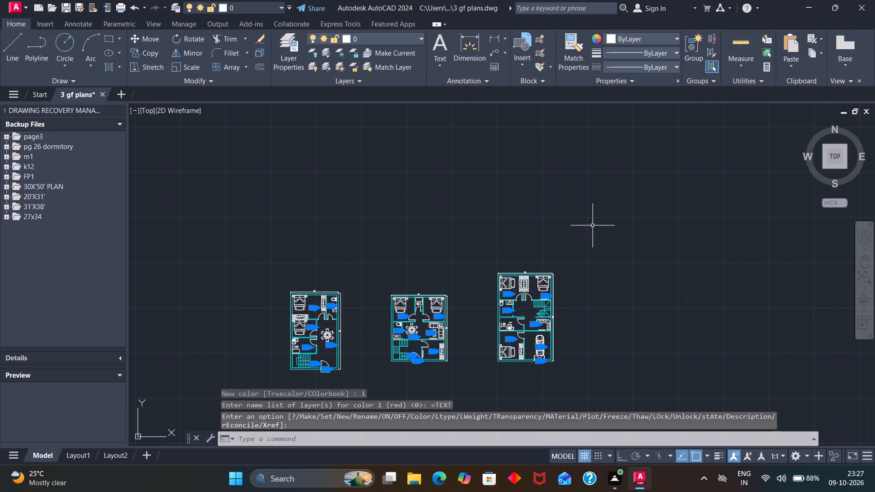
pyautogui.press('Escape')
# Move the first plan's overall width and length dimensions onto the TEXT layer, keeping its colour red.
pyautogui.scroll(1, 344, 369)
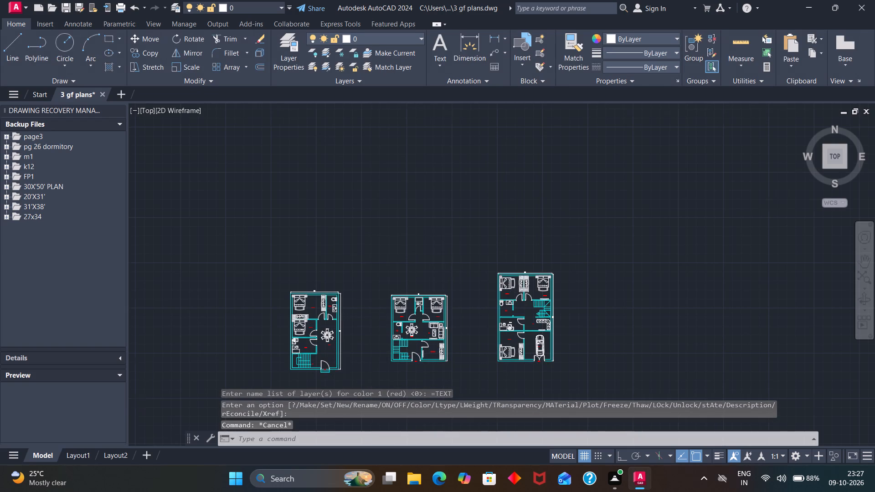
pyautogui.scroll(2, 344, 369)
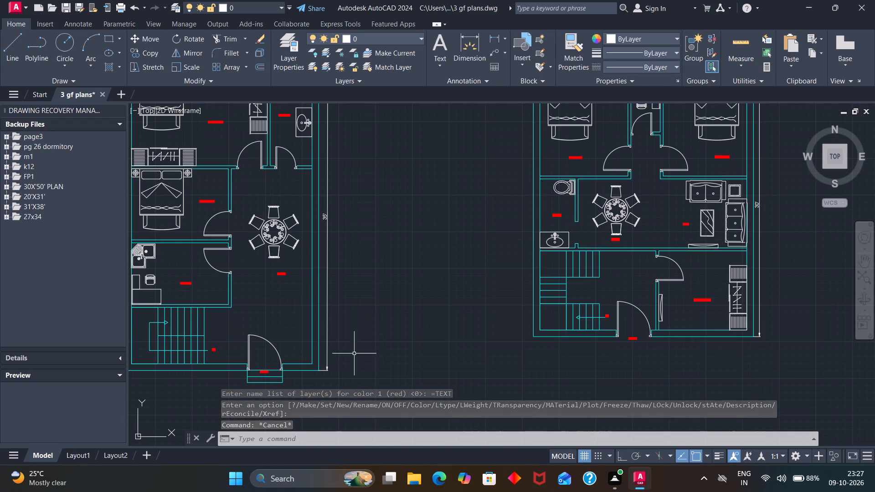
pyautogui.scroll(-2, 368, 198)
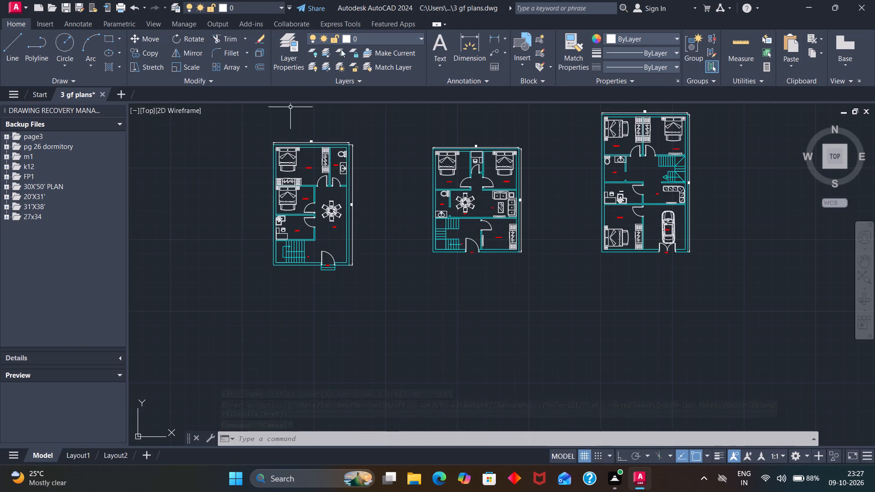
pyautogui.scroll(3, 311, 129)
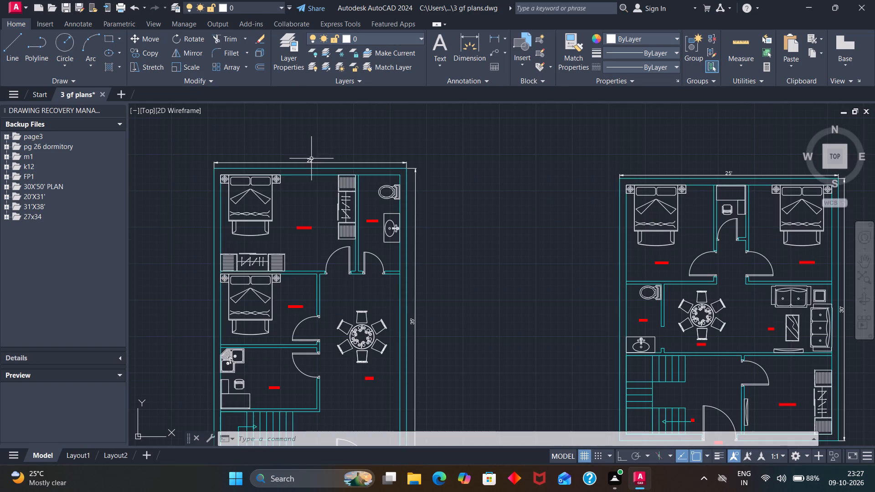
pyautogui.click(310, 159)
pyautogui.click(420, 36)
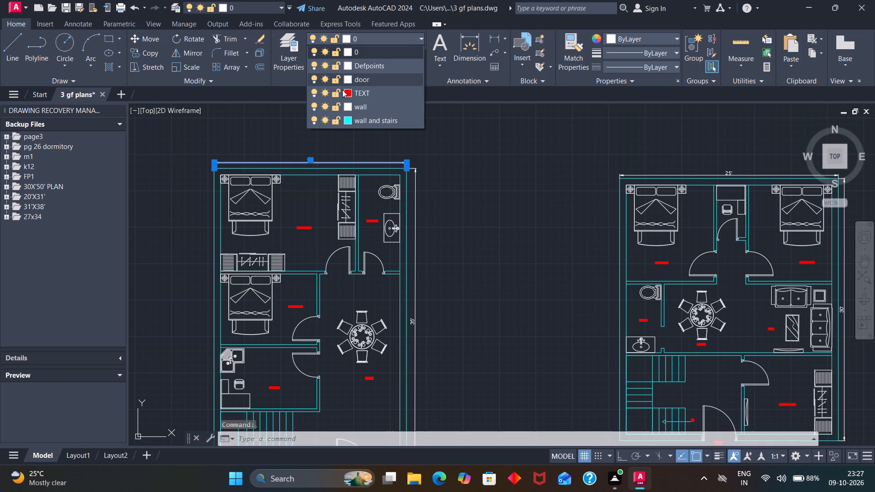
pyautogui.click(345, 92)
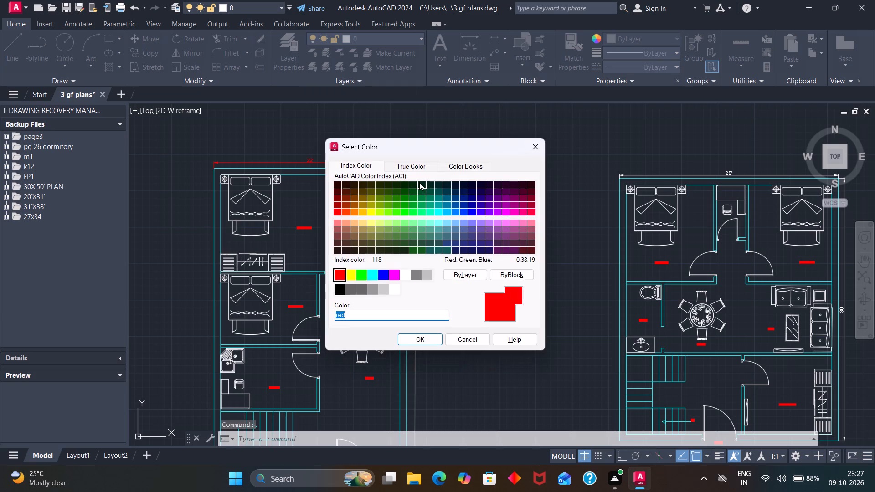
pyautogui.click(532, 147)
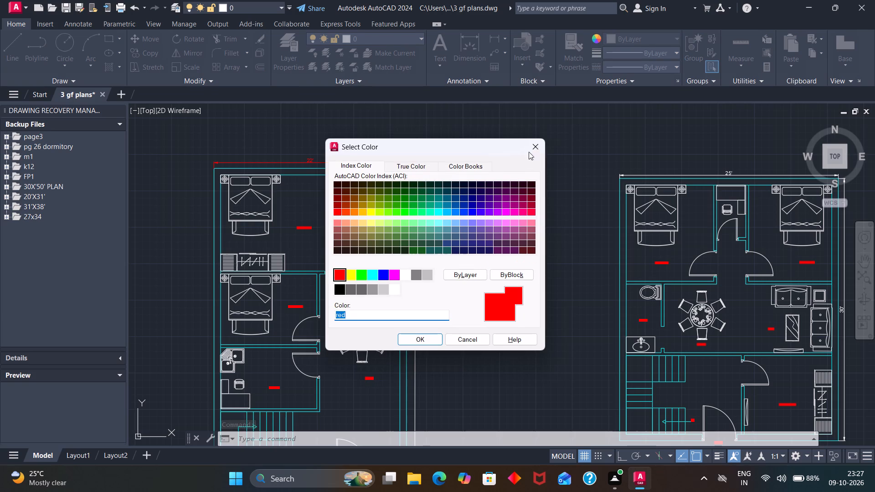
pyautogui.click(416, 206)
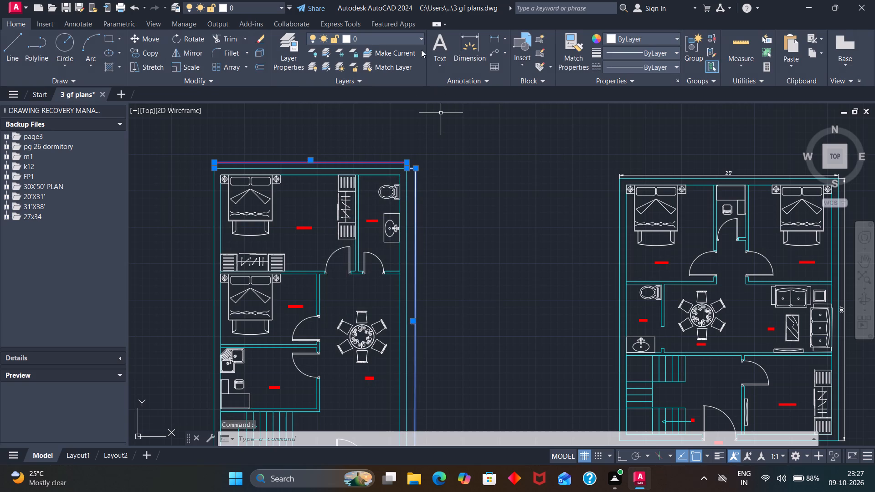
pyautogui.click(419, 36)
pyautogui.click(345, 92)
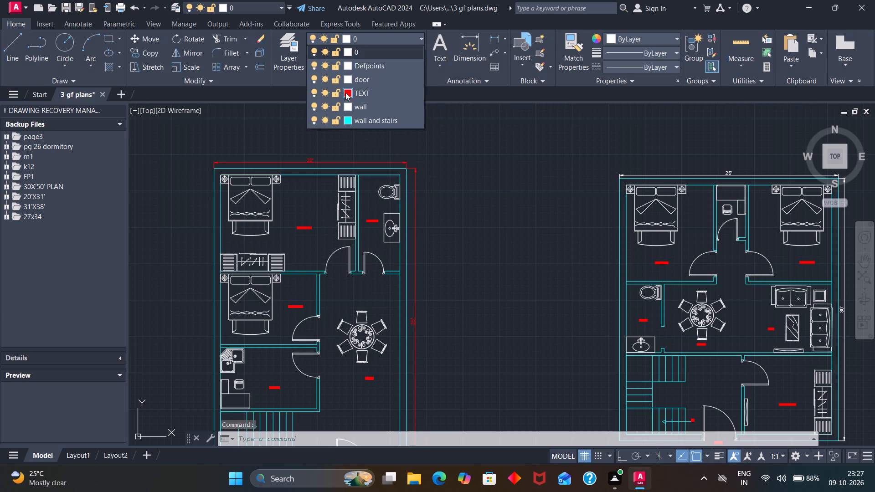
pyautogui.click(415, 333)
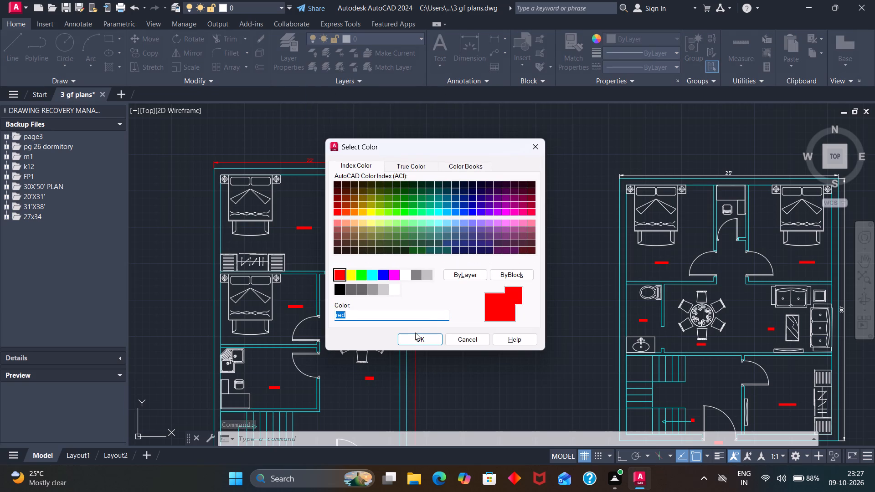
pyautogui.click(422, 340)
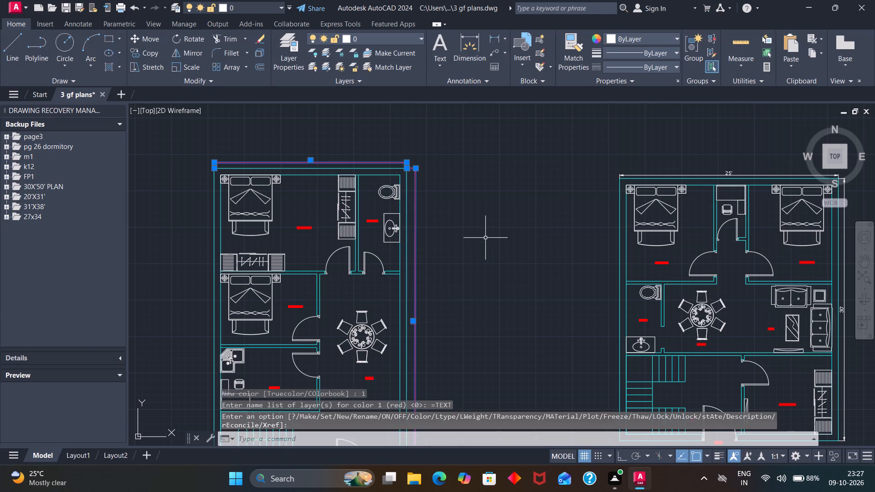
pyautogui.press('Escape')
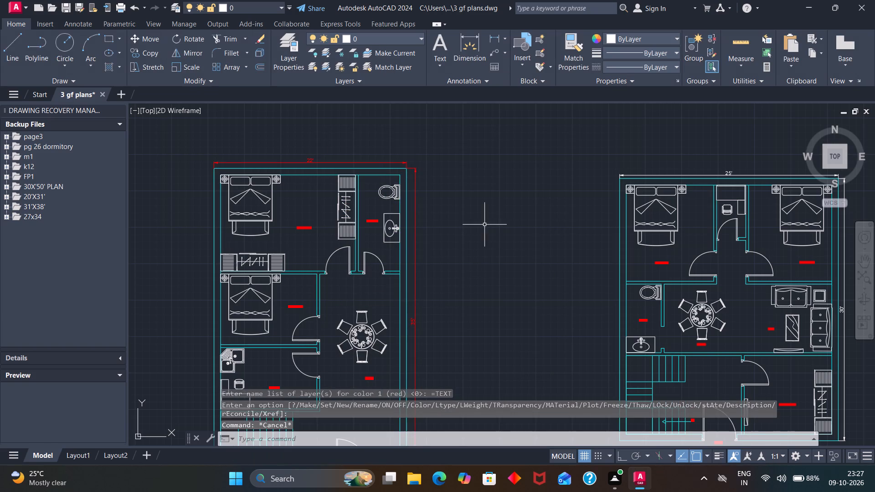
# Move the second plan's overall width and length dimensions onto the TEXT layer, keeping its colour red.
pyautogui.scroll(-2, 587, 227)
pyautogui.scroll(2, 735, 270)
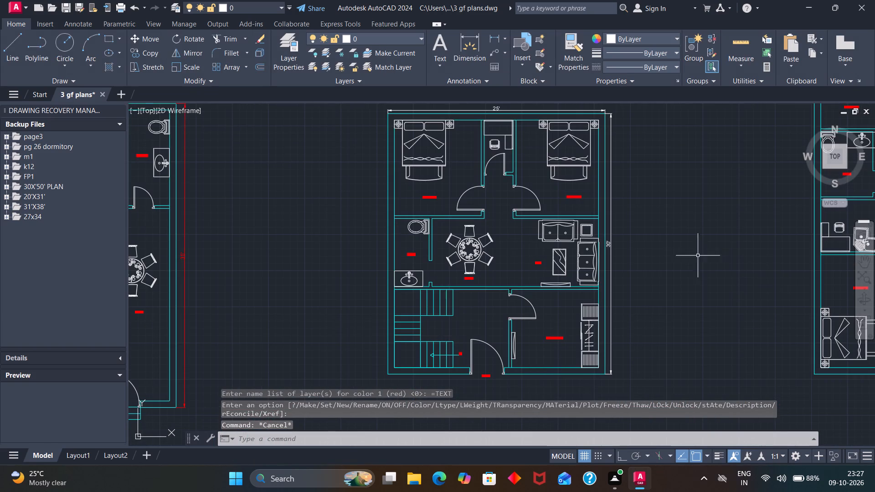
pyautogui.click(611, 232)
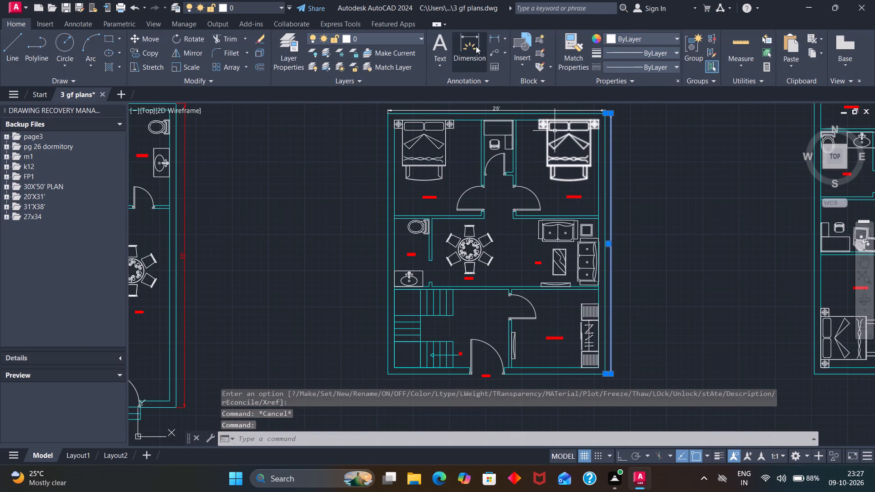
pyautogui.click(421, 36)
pyautogui.click(350, 92)
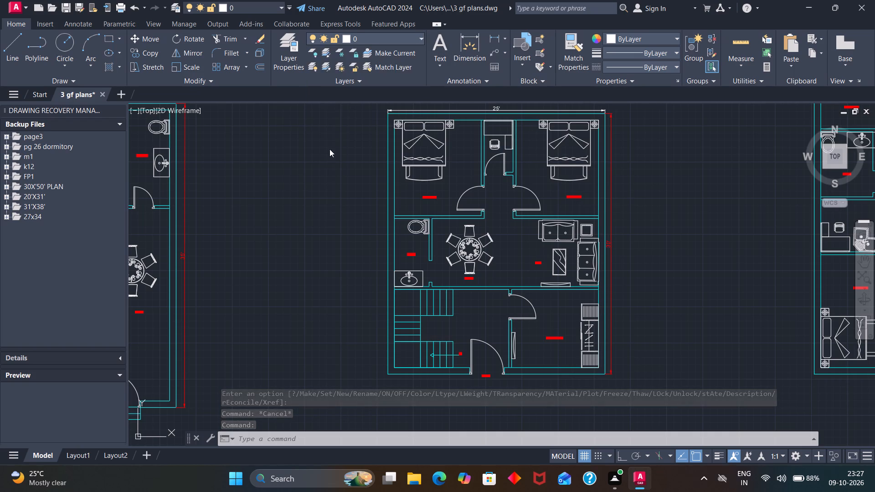
pyautogui.click(407, 336)
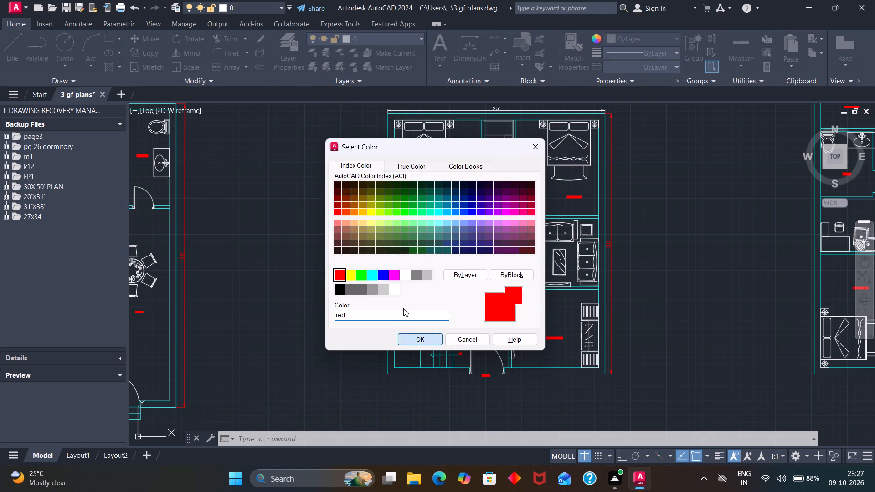
pyautogui.click(408, 111)
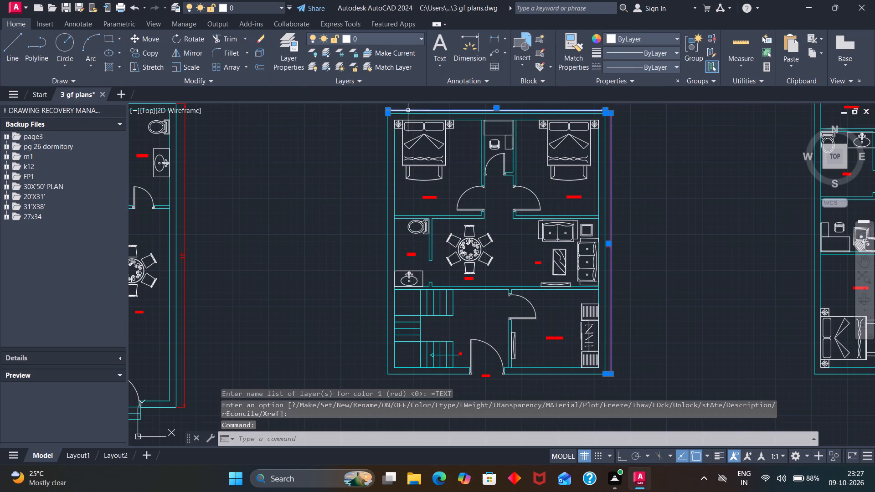
pyautogui.click(420, 34)
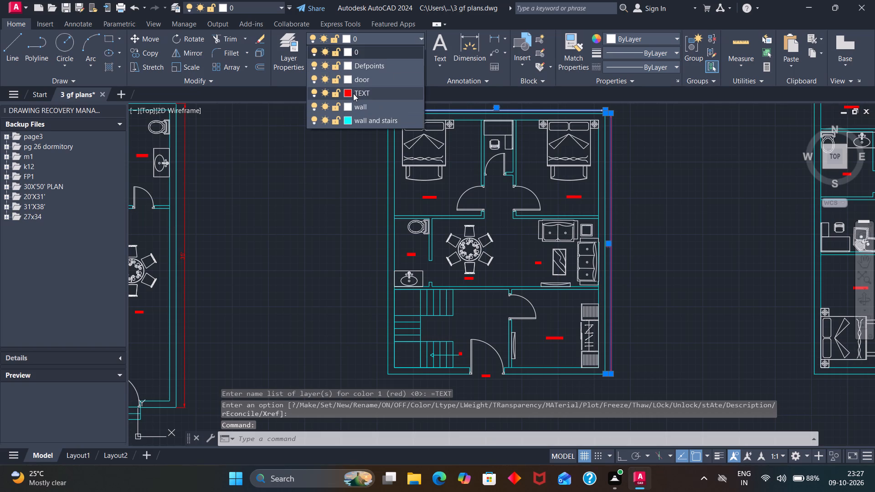
pyautogui.click(349, 92)
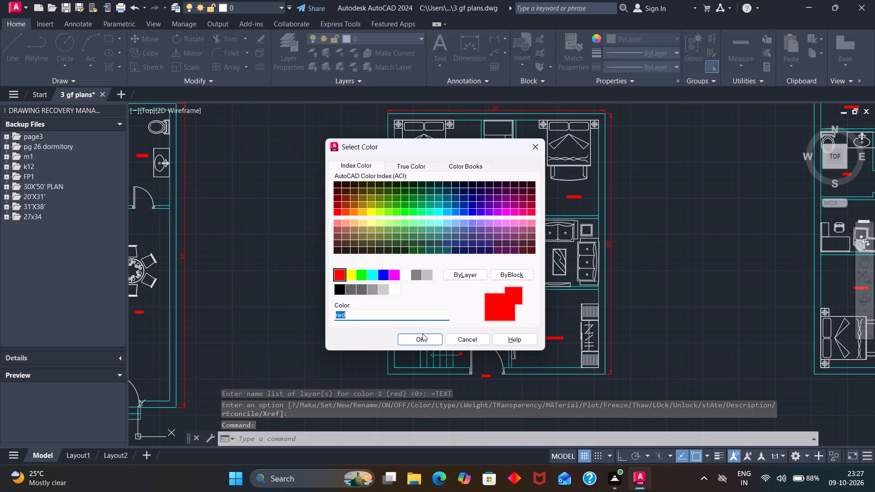
pyautogui.click(422, 336)
# Move the third plan's overall width and length dimensions onto the TEXT layer, keeping its colour red.
pyautogui.scroll(-2, 521, 296)
pyautogui.scroll(-2, 638, 253)
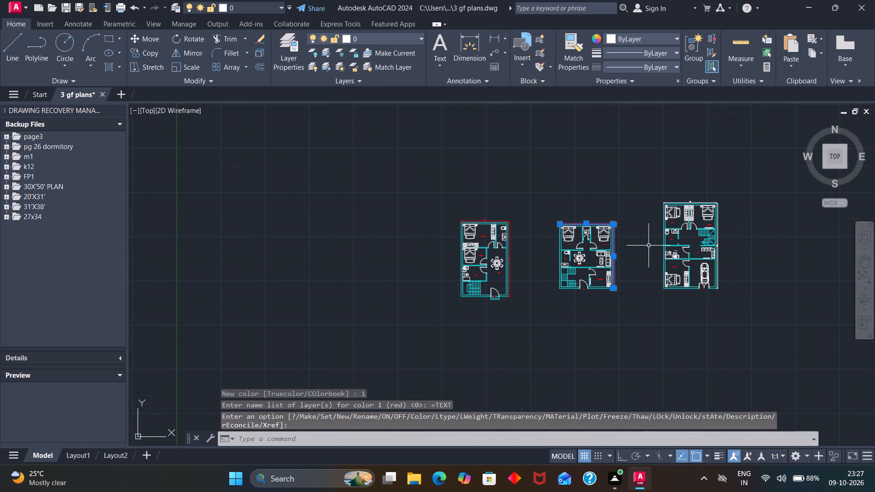
pyautogui.scroll(3, 719, 219)
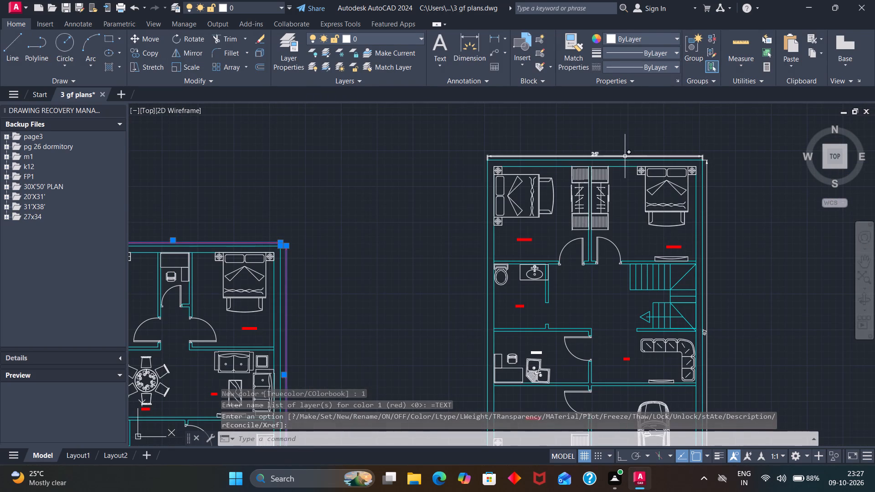
pyautogui.click(625, 156)
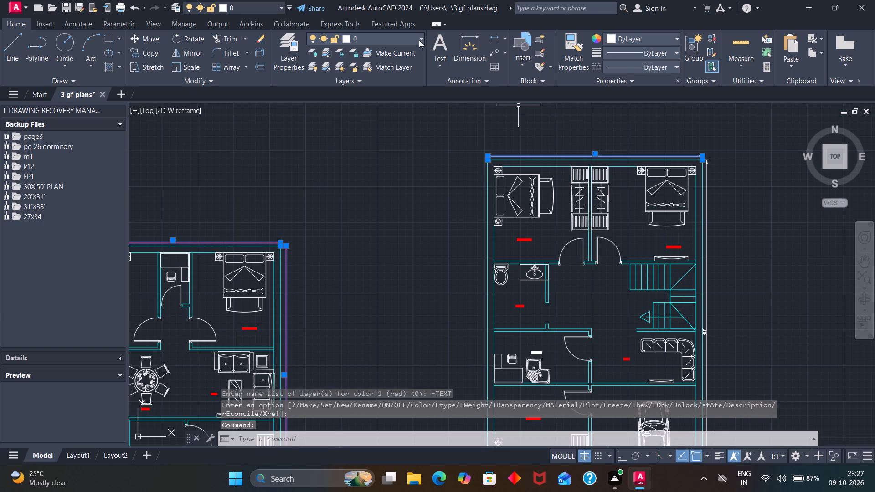
pyautogui.click(418, 39)
pyautogui.click(348, 92)
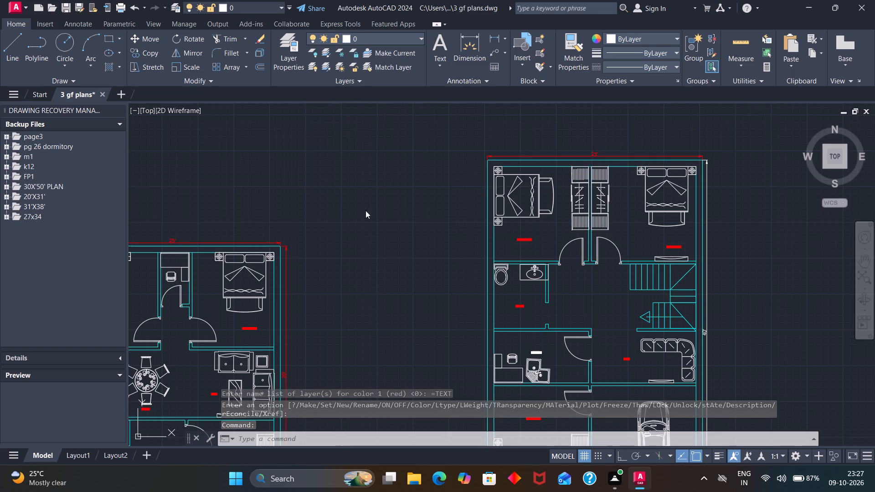
pyautogui.click(417, 342)
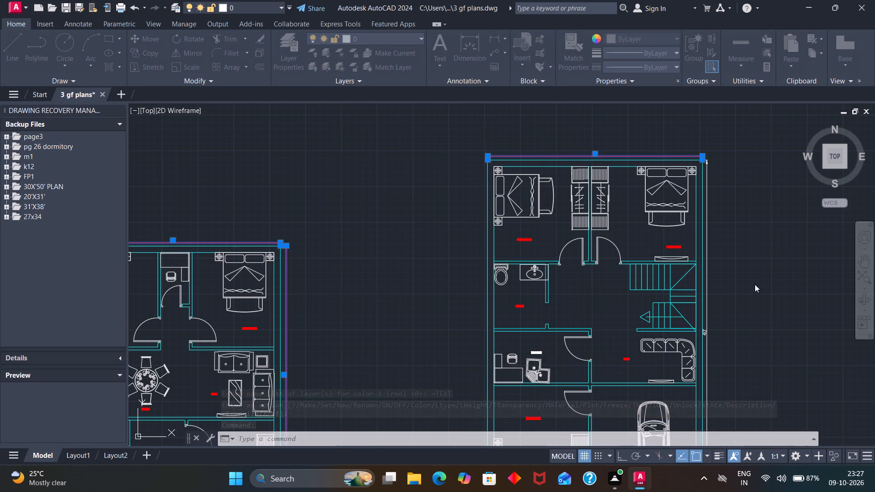
pyautogui.click(707, 277)
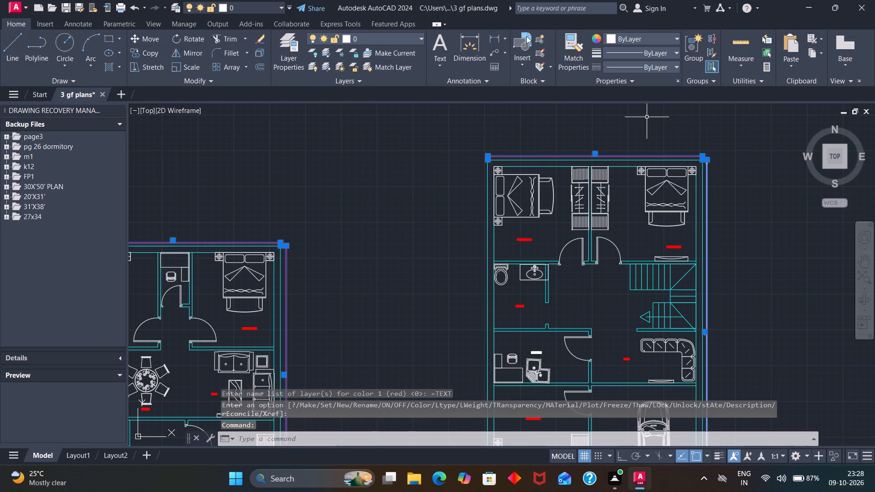
pyautogui.click(421, 36)
pyautogui.click(349, 92)
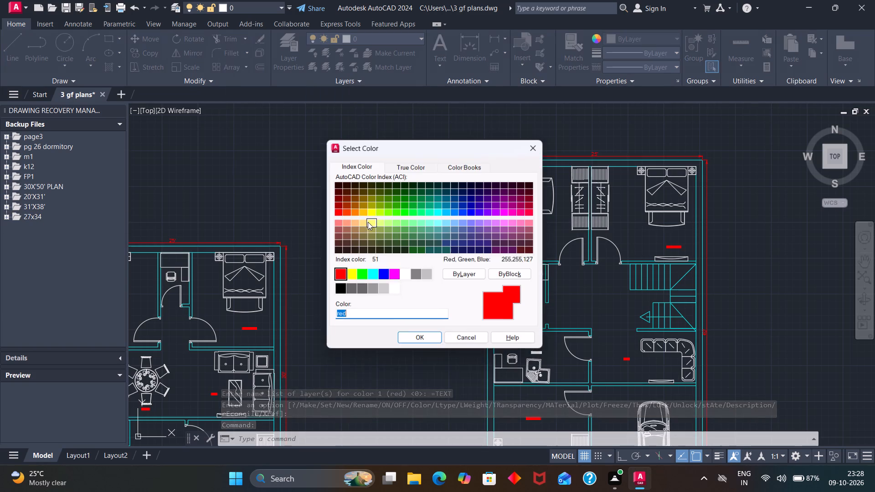
pyautogui.click(415, 334)
# Create a new layer named TV and set its colour to magenta, index colour 210.
pyautogui.scroll(-3, 412, 322)
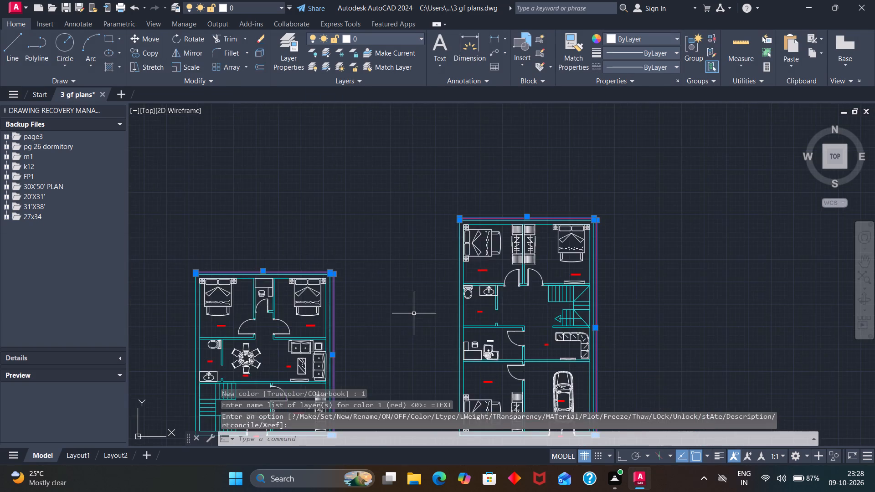
pyautogui.scroll(-3, 414, 312)
pyautogui.scroll(3, 304, 323)
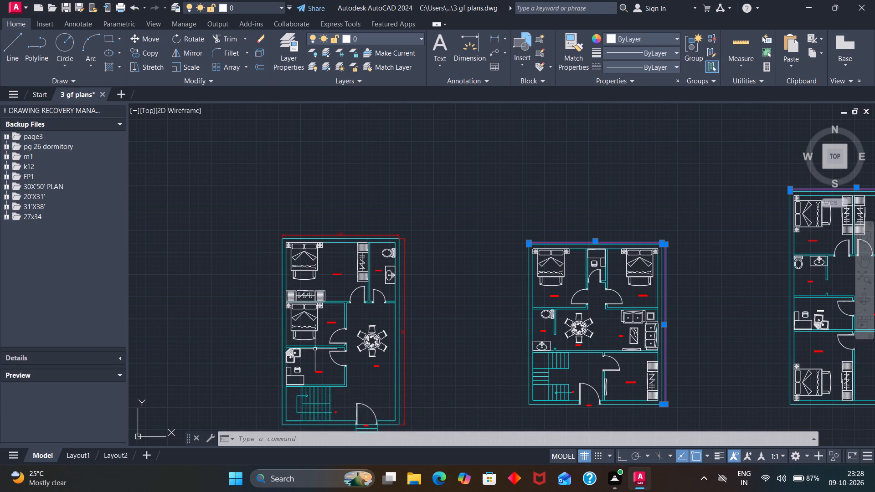
pyautogui.click(296, 58)
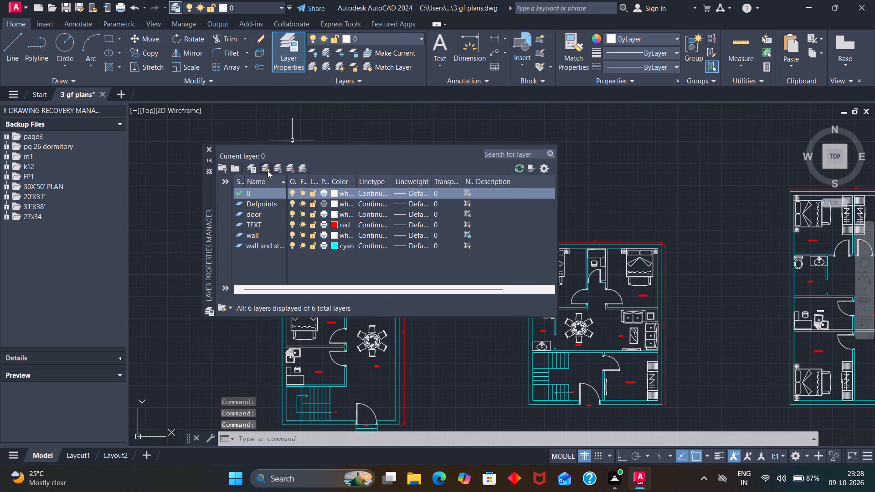
pyautogui.click(267, 169)
pyautogui.press('BackSpace')
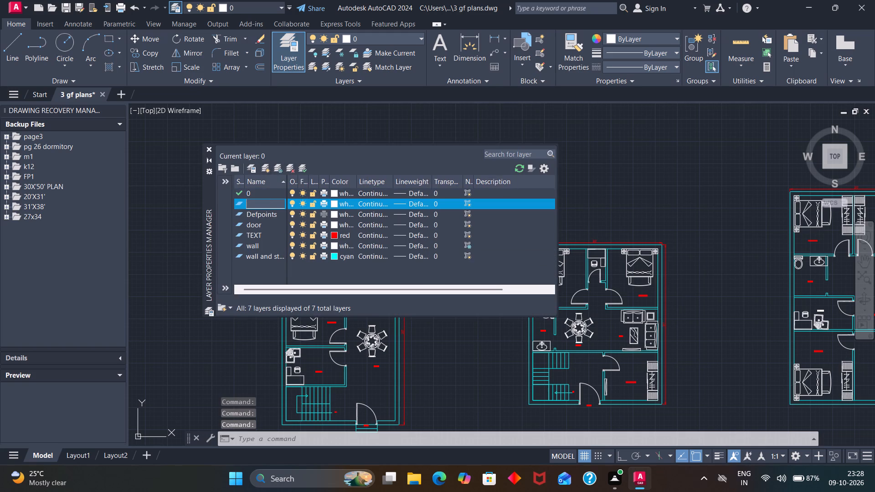
pyautogui.write('TV')
pyautogui.click(333, 200)
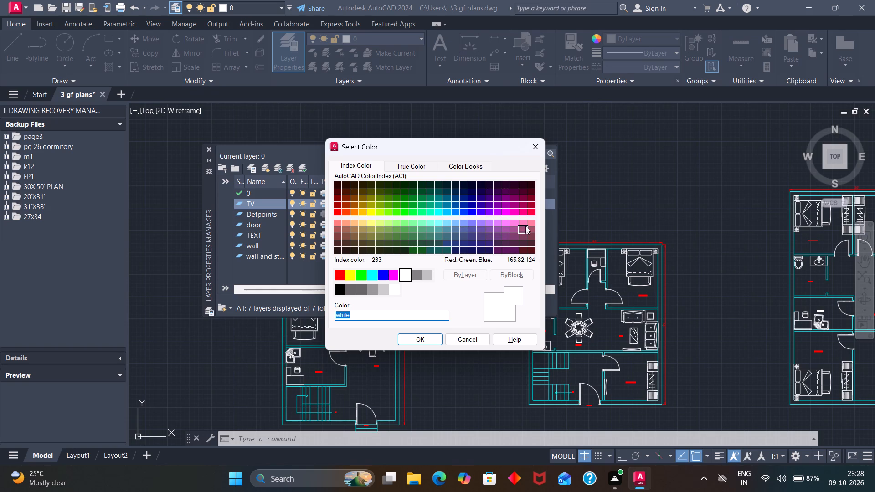
pyautogui.click(504, 210)
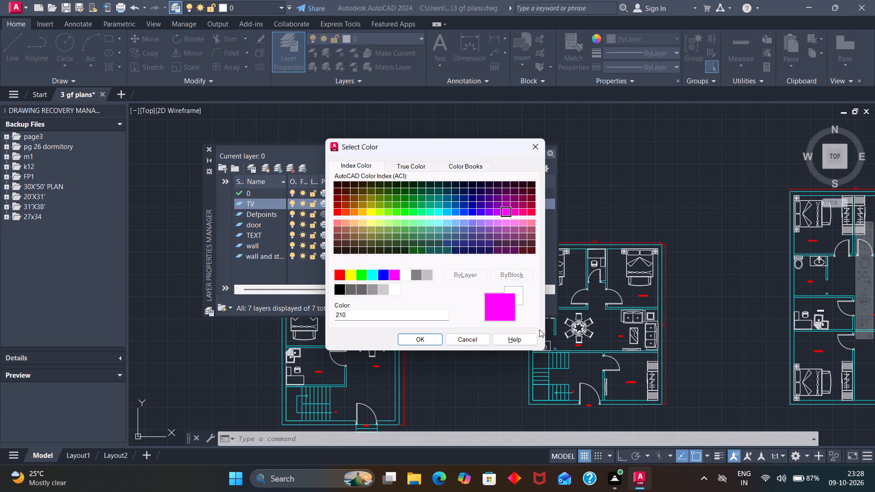
pyautogui.click(419, 343)
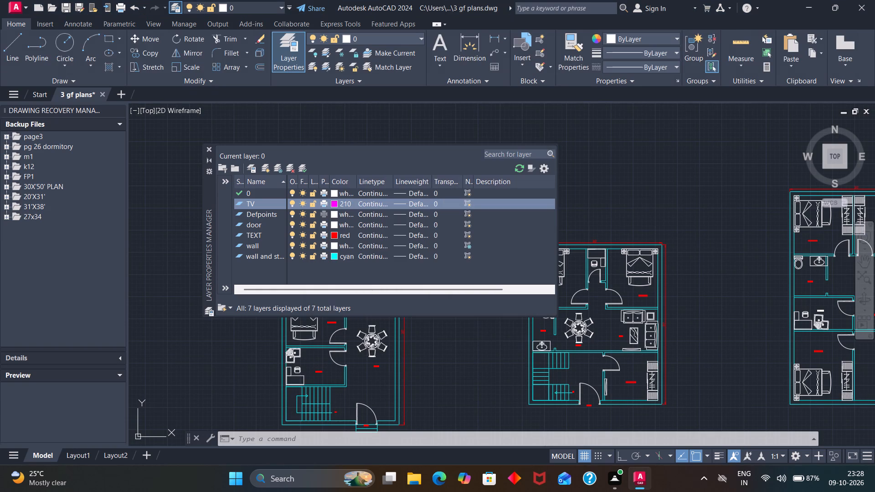
pyautogui.click(207, 147)
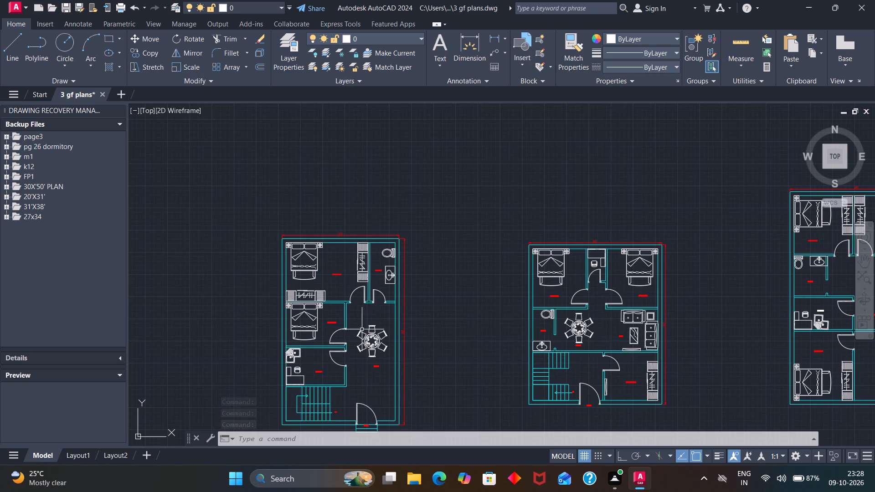
# Group the outline and curved front of the TV unit in the second plan's store room.
pyautogui.scroll(2, 656, 401)
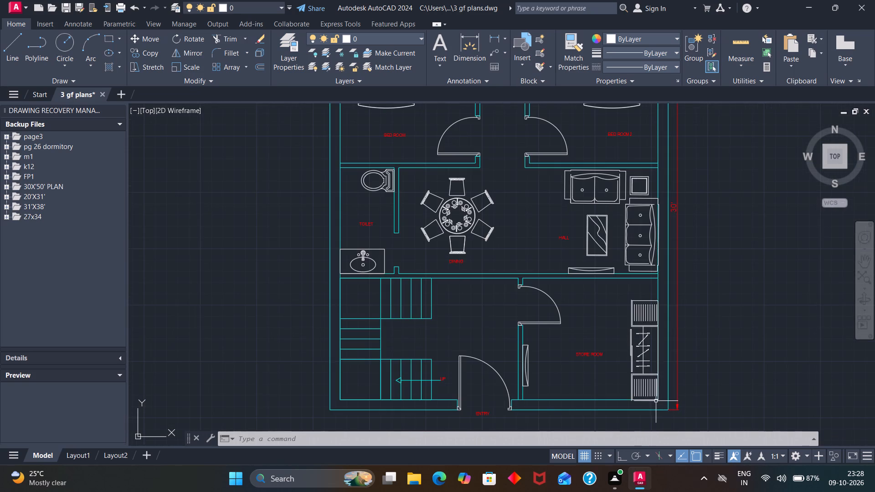
pyautogui.click(527, 374)
pyautogui.click(529, 374)
pyautogui.scroll(3, 544, 373)
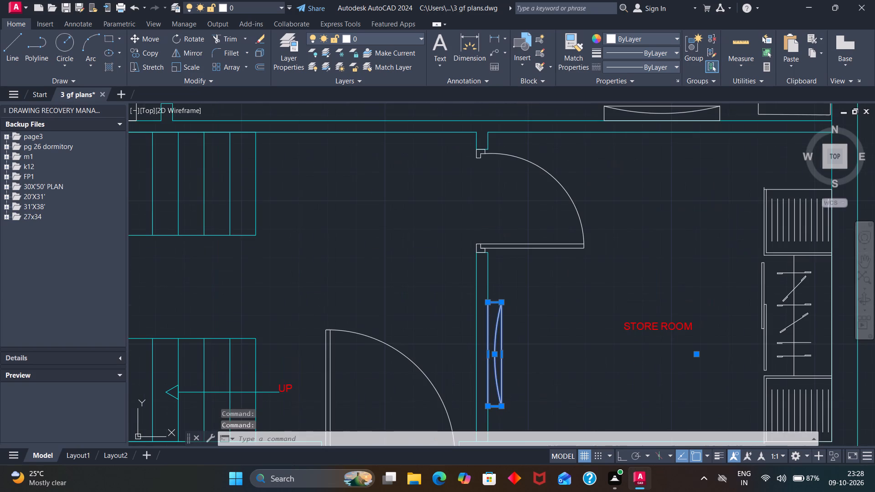
pyautogui.press('g')
pyautogui.press('Return')
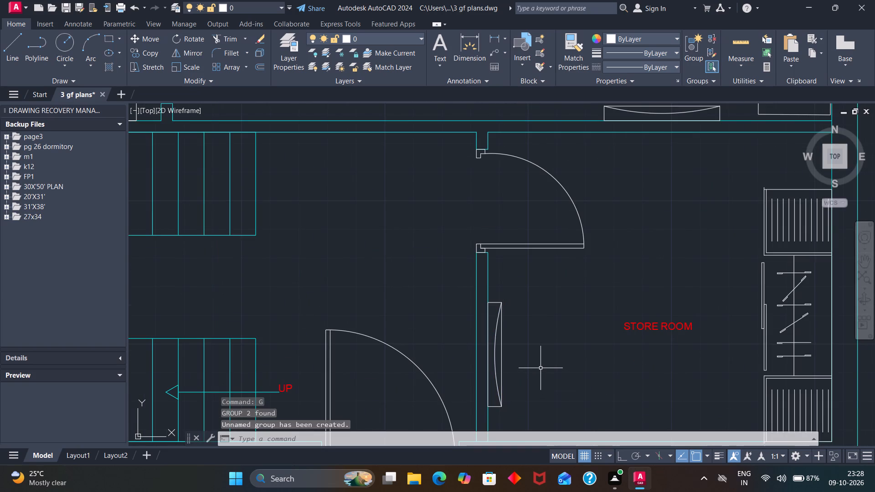
# Group the outline and curved front of the TV unit in the second plan's hall.
pyautogui.scroll(-2, 538, 359)
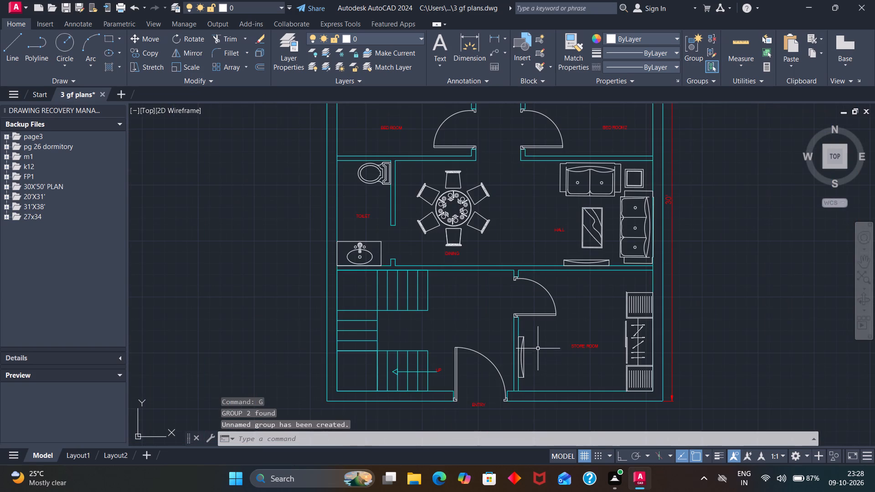
pyautogui.scroll(3, 585, 254)
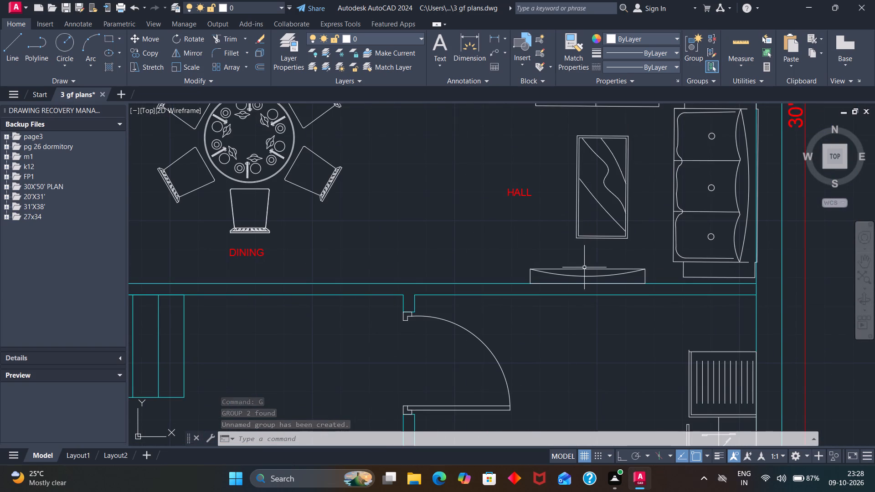
pyautogui.click(584, 268)
pyautogui.click(583, 276)
pyautogui.press('g')
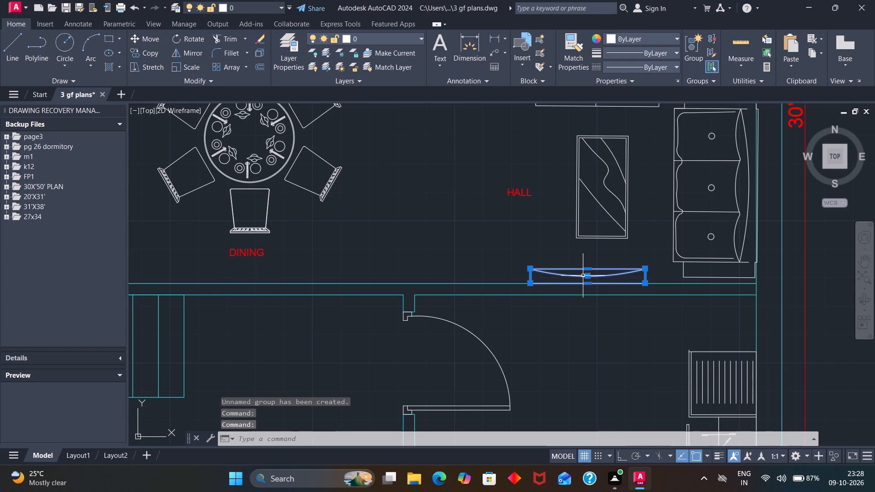
pyautogui.press('Return')
# Group the outline and curved front of the TV unit in the third plan's hall.
pyautogui.scroll(-4, 582, 276)
pyautogui.scroll(-1, 744, 271)
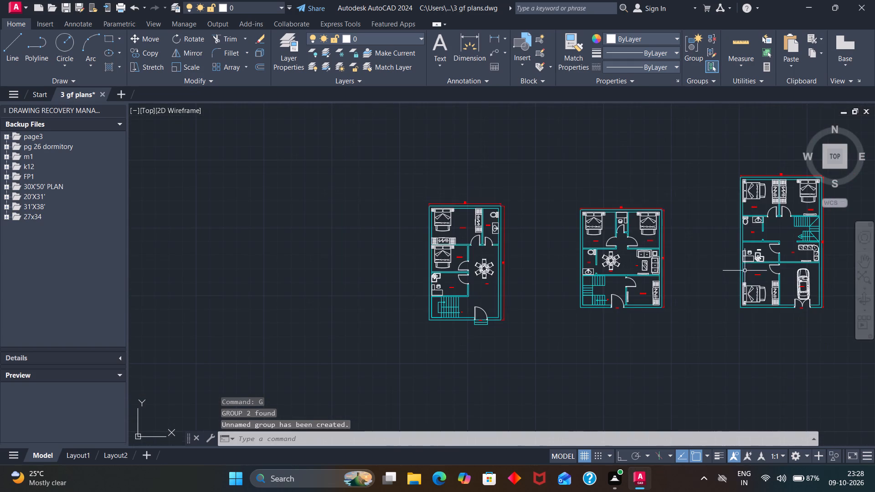
pyautogui.scroll(1, 824, 278)
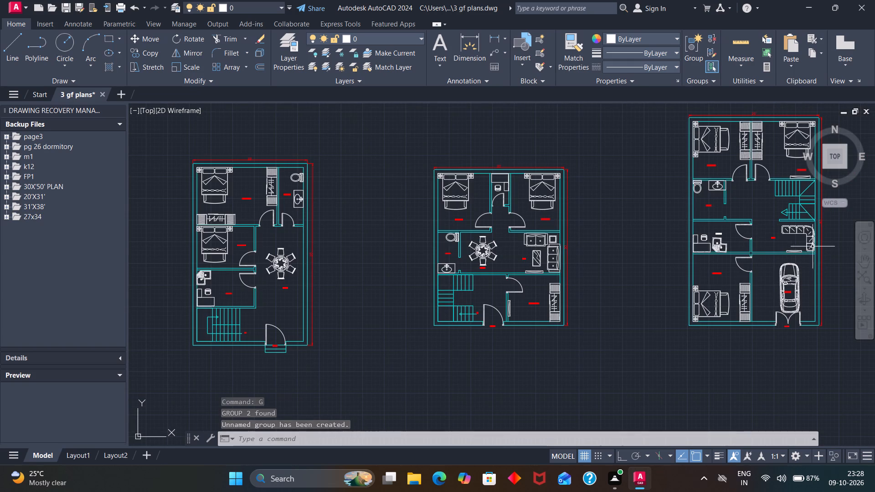
pyautogui.scroll(2, 834, 263)
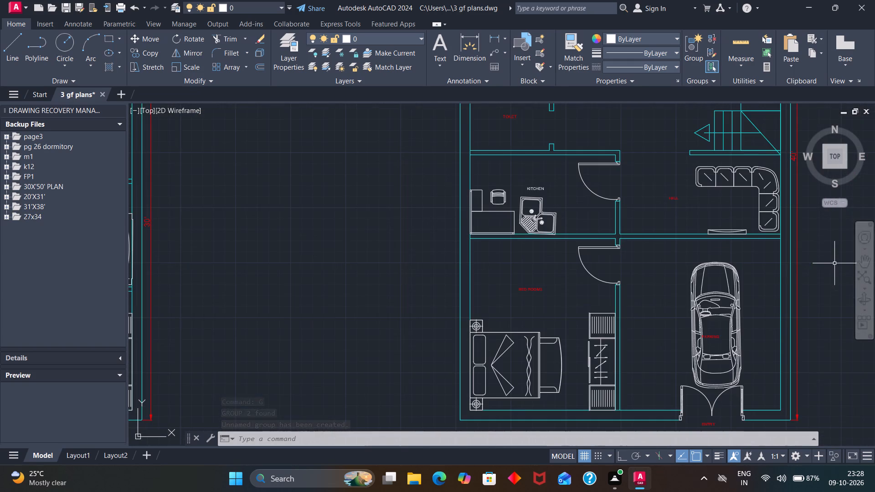
pyautogui.scroll(3, 736, 228)
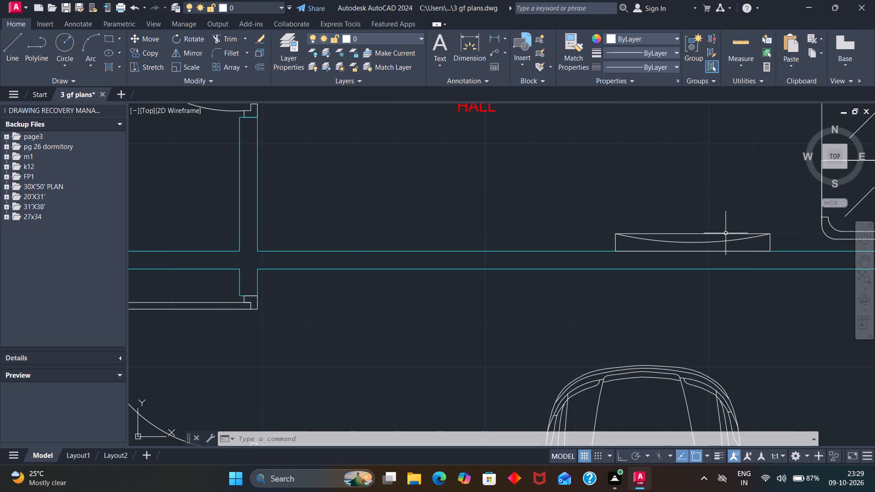
pyautogui.click(726, 233)
pyautogui.click(725, 242)
pyautogui.press('g')
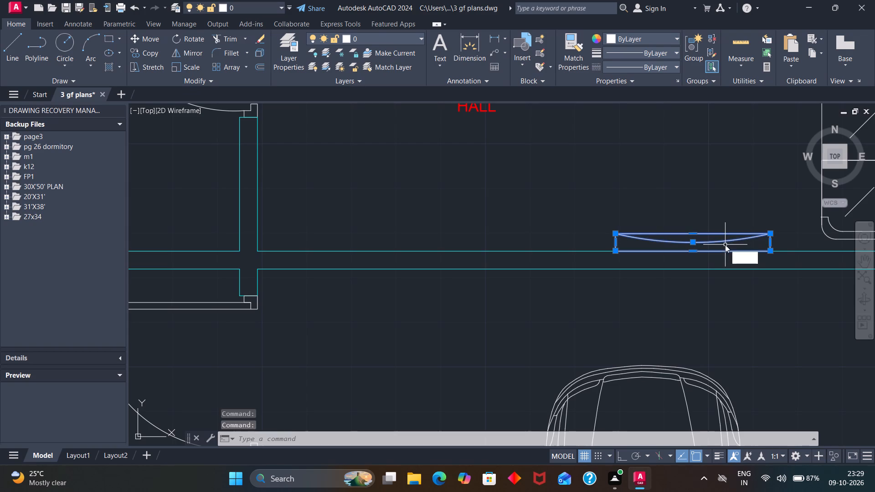
pyautogui.press('Return')
# Group the outline and curved front of the TV unit in the third plan's BED ROOM2.
pyautogui.scroll(-3, 723, 245)
pyautogui.scroll(-3, 722, 195)
pyautogui.scroll(1, 726, 141)
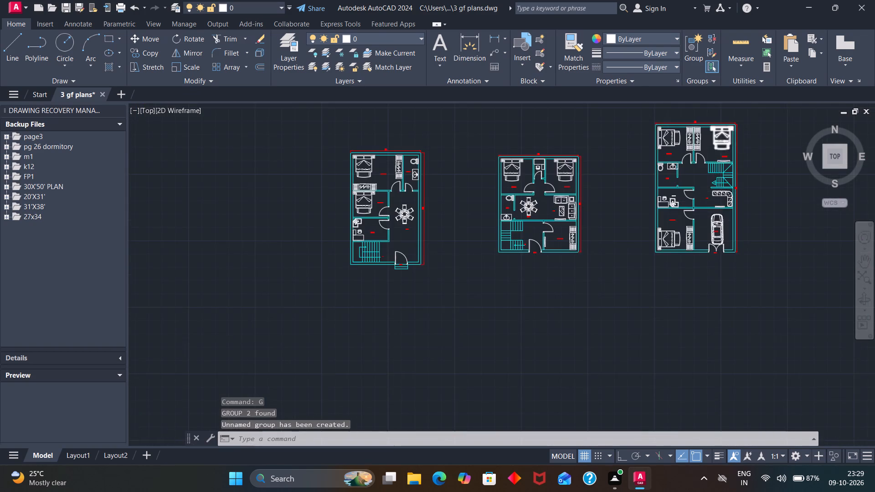
pyautogui.scroll(1, 726, 141)
pyautogui.scroll(4, 739, 187)
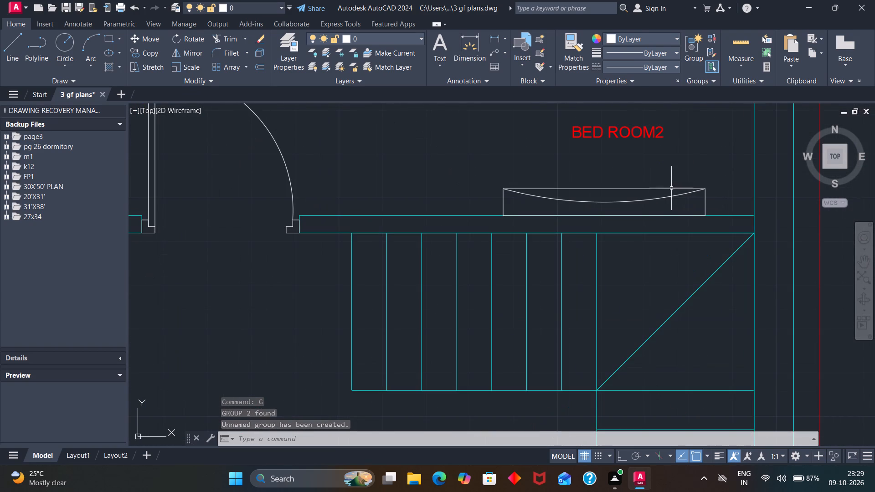
pyautogui.click(671, 187)
pyautogui.click(666, 196)
pyautogui.press('g')
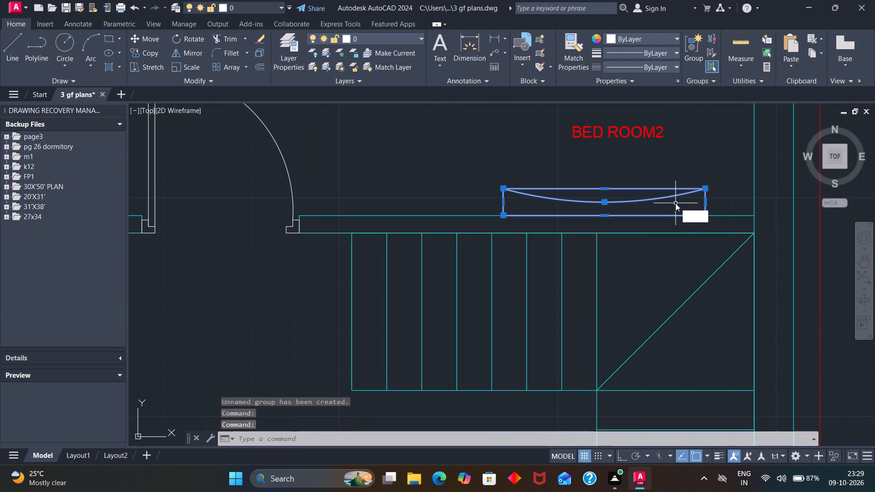
pyautogui.press('Return')
# Move the TV unit in the second plan's hall onto the TV layer, keeping the layer colour 210.
pyautogui.scroll(-5, 675, 205)
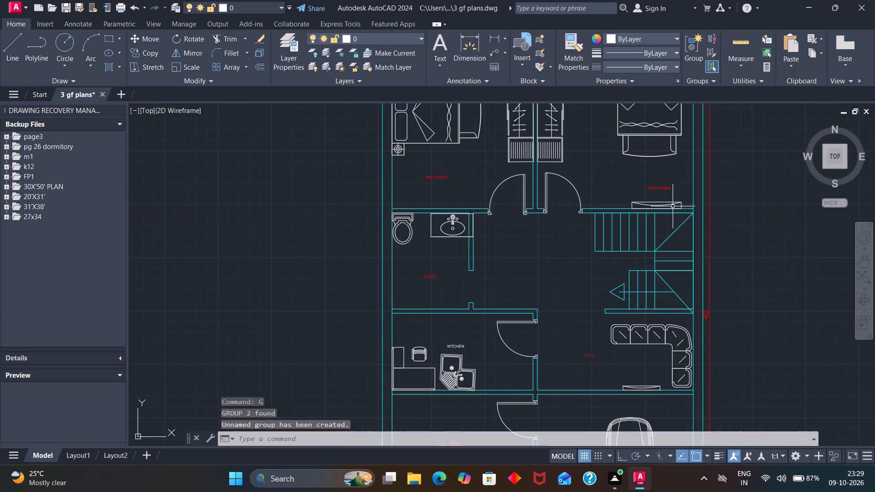
pyautogui.scroll(-4, 669, 204)
pyautogui.scroll(-2, 617, 231)
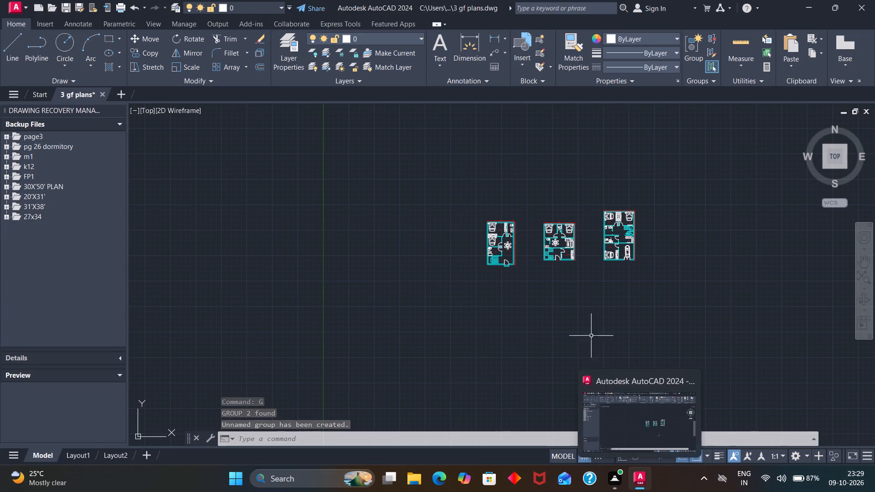
pyautogui.scroll(5, 506, 229)
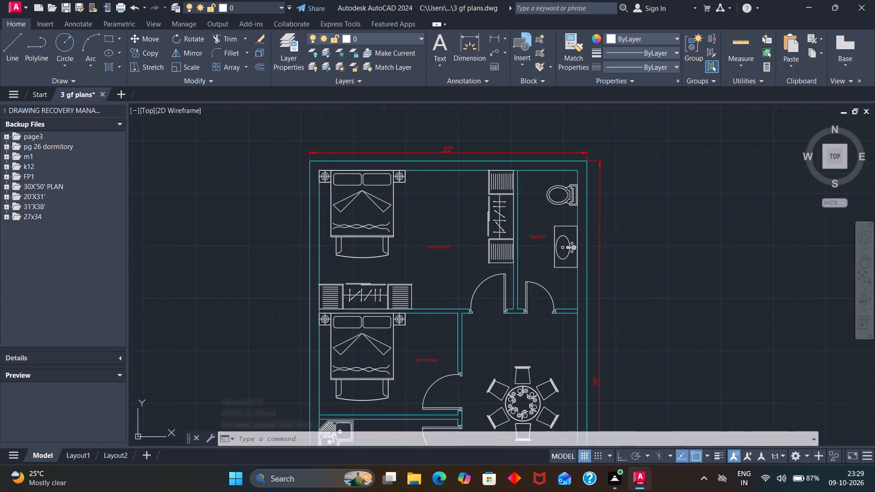
pyautogui.scroll(-2, 472, 310)
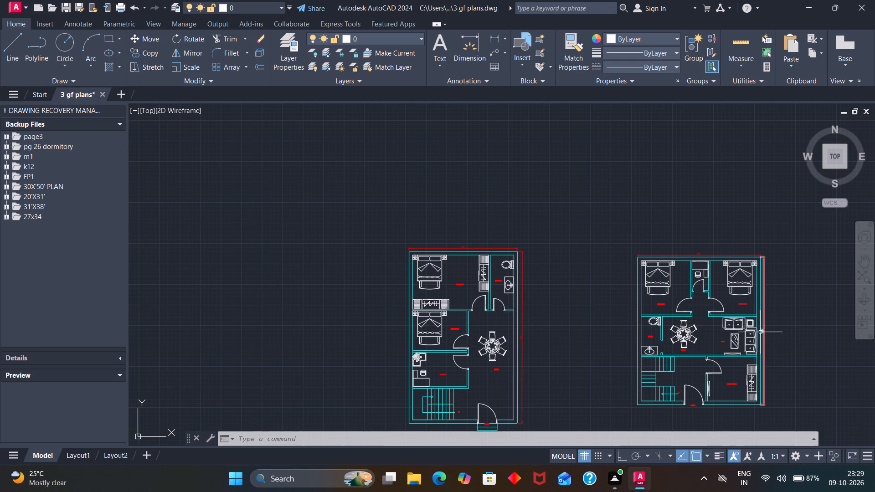
pyautogui.scroll(2, 786, 341)
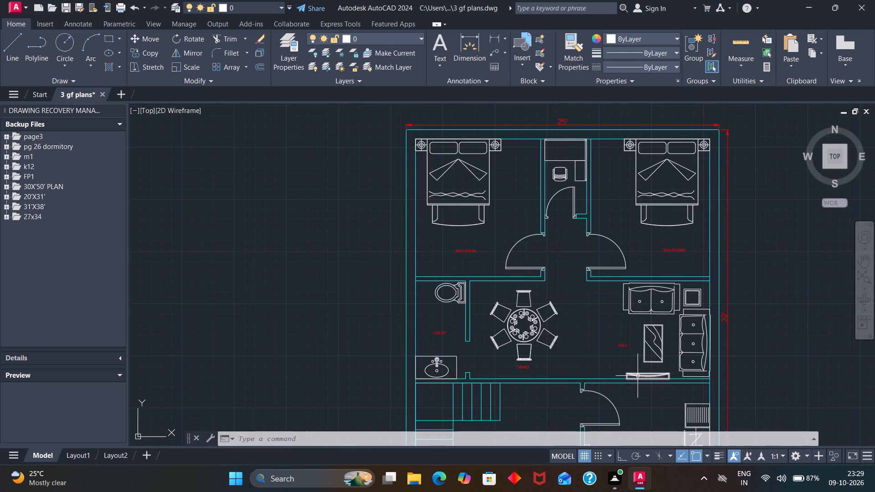
pyautogui.click(638, 376)
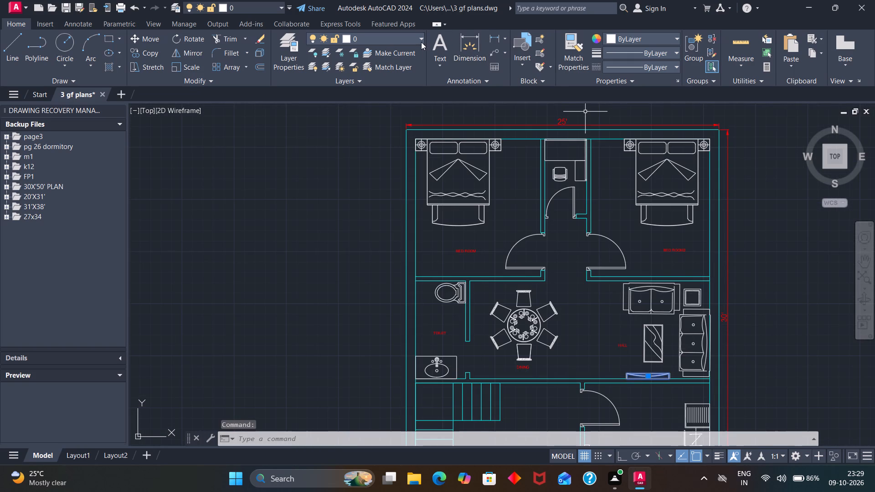
pyautogui.click(421, 39)
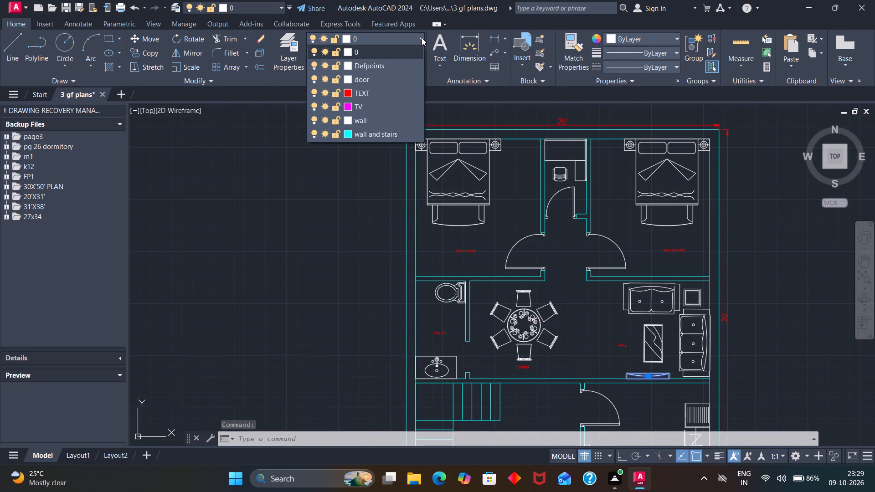
pyautogui.click(347, 105)
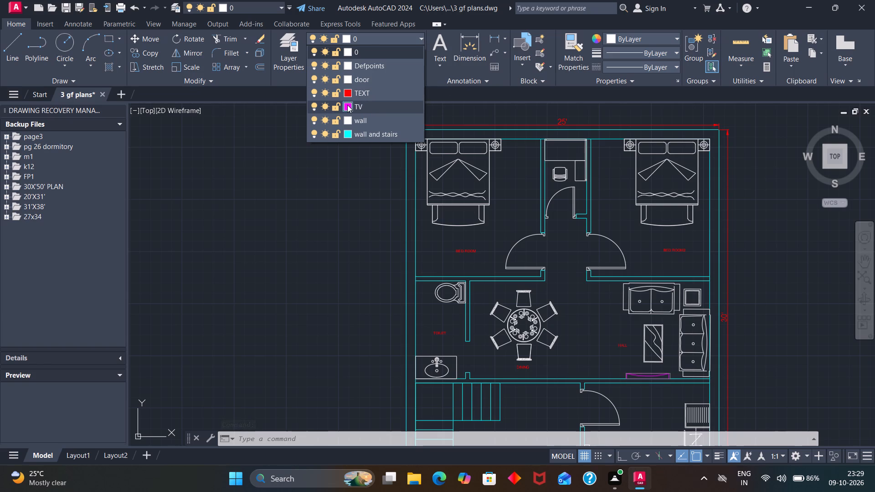
pyautogui.click(433, 338)
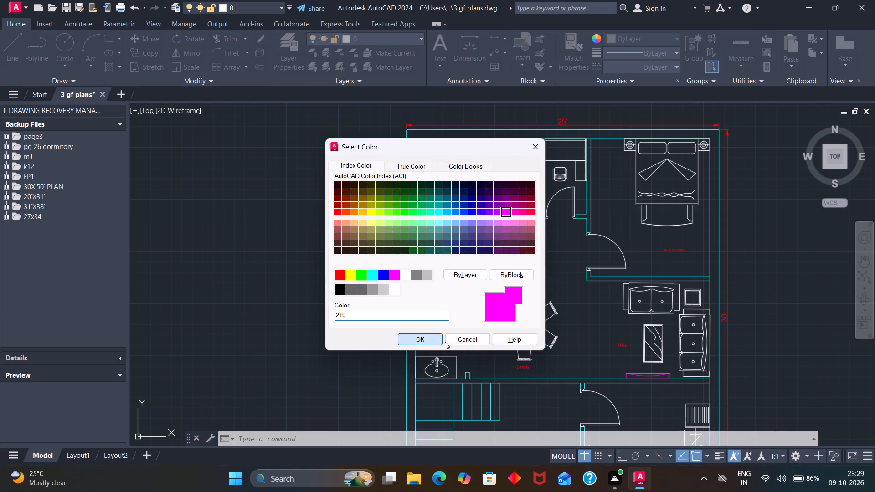
# Move the TV unit in the second plan's STORE ROOM onto the TV layer, keeping the layer colour 210.
pyautogui.scroll(-3, 592, 350)
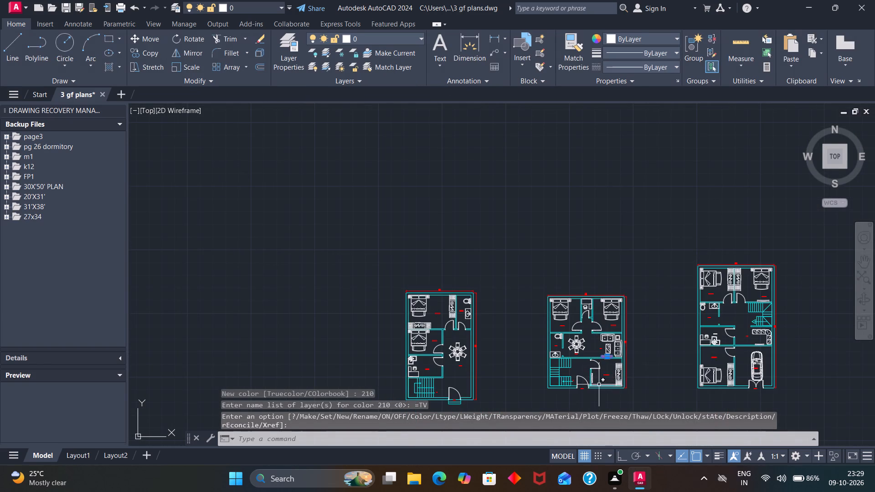
pyautogui.scroll(4, 584, 380)
pyautogui.click(633, 387)
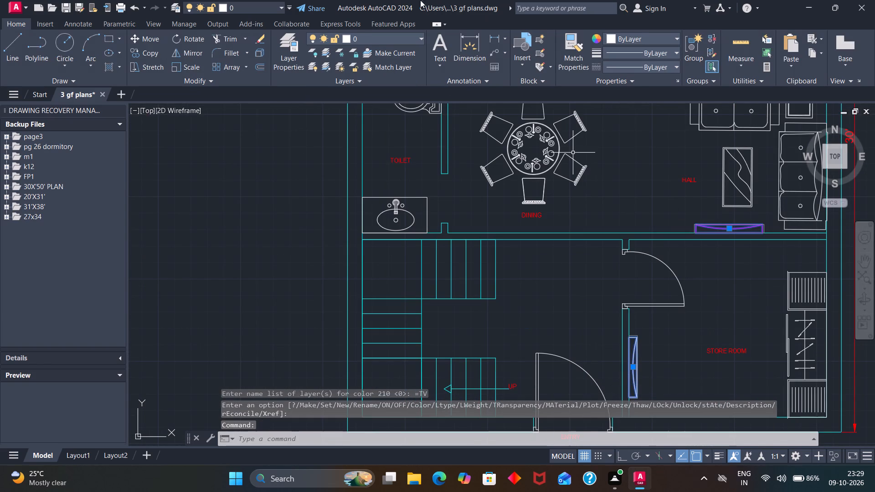
pyautogui.click(420, 38)
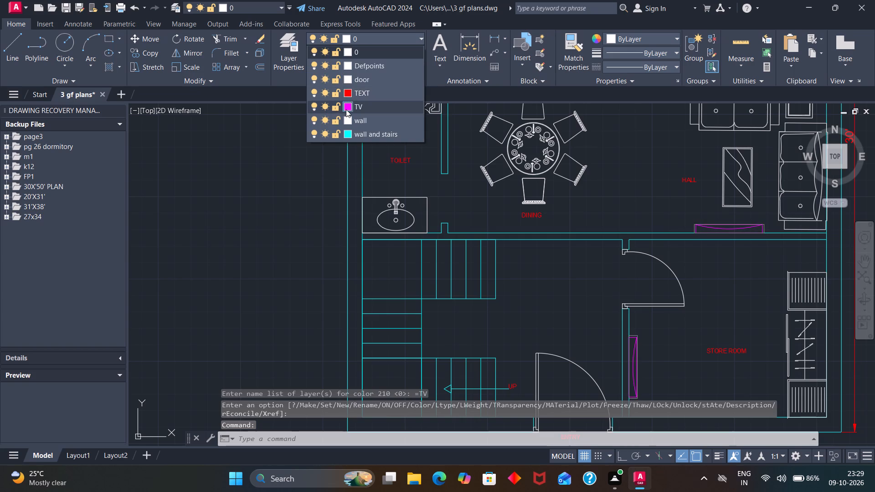
pyautogui.click(346, 109)
pyautogui.click(416, 340)
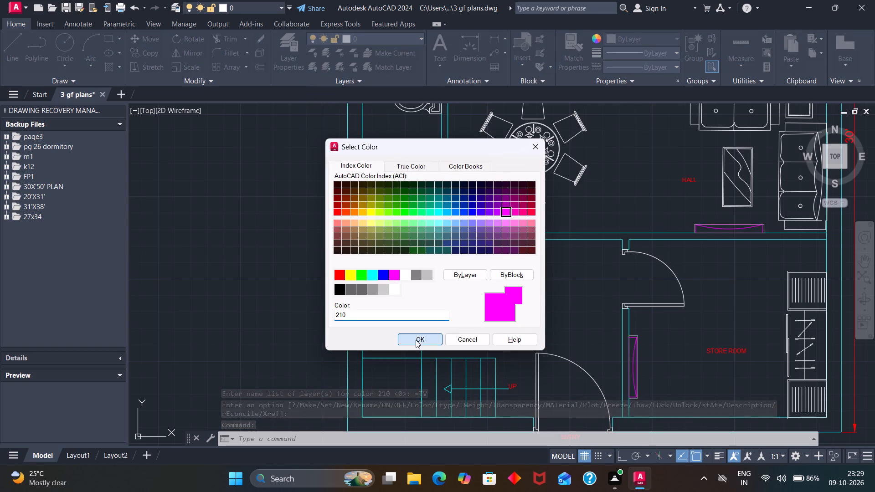
# Move the TV unit in the third plan's BED ROOM2 onto the TV layer, keeping the layer colour 210.
pyautogui.scroll(-4, 449, 300)
pyautogui.scroll(-3, 541, 276)
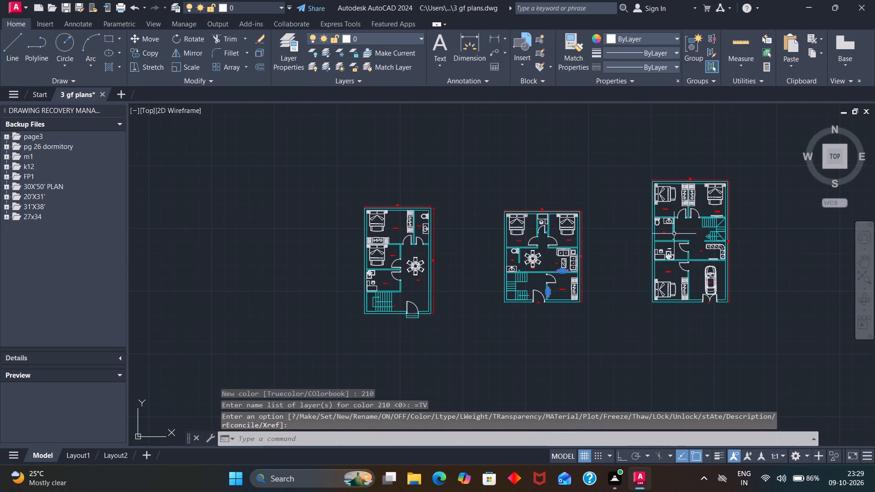
pyautogui.scroll(2, 744, 210)
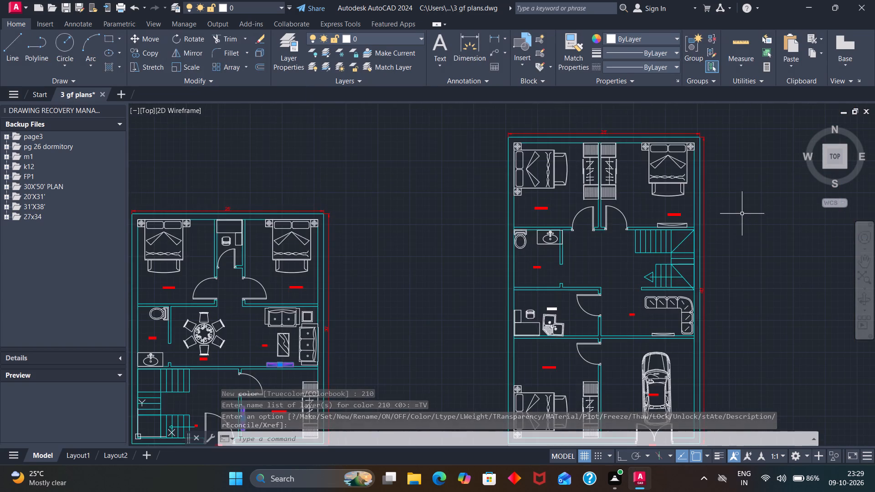
pyautogui.scroll(2, 742, 214)
pyautogui.scroll(2, 708, 238)
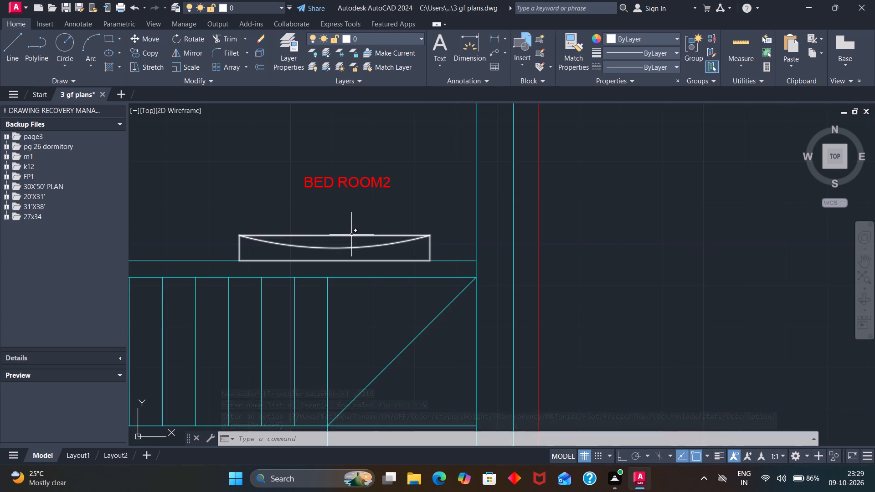
pyautogui.click(351, 235)
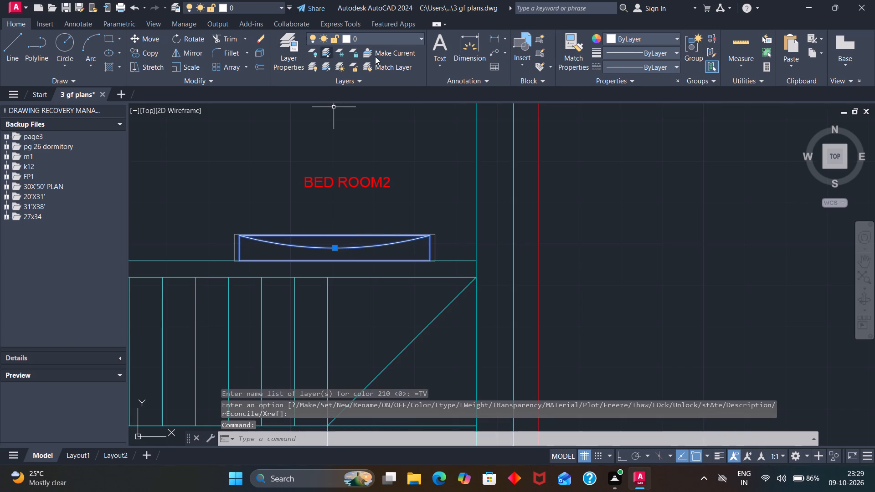
pyautogui.click(420, 37)
pyautogui.click(345, 108)
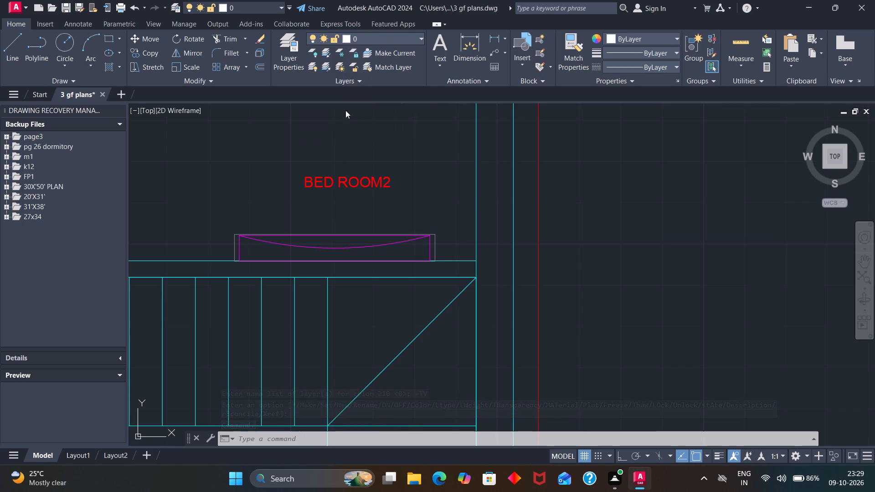
pyautogui.scroll(-3, 376, 219)
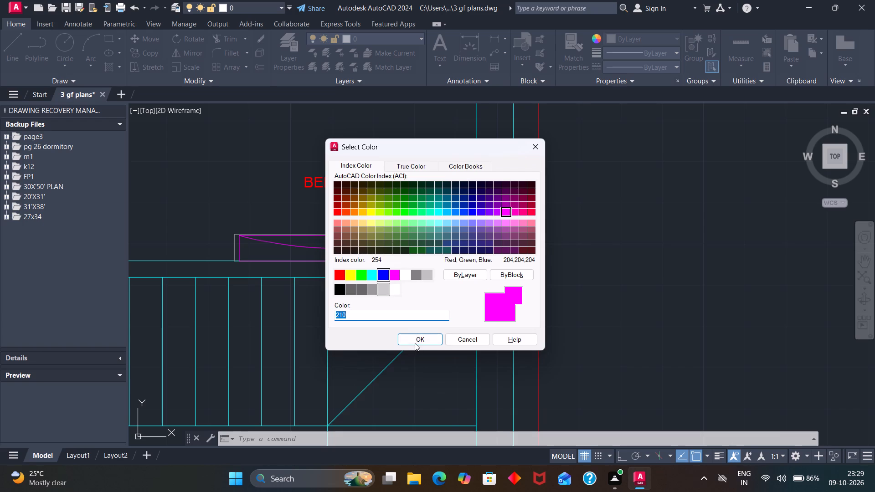
pyautogui.click(415, 342)
# Move the TV unit in the third plan's hall onto the TV layer, keeping the layer colour 210.
pyautogui.scroll(-7, 415, 335)
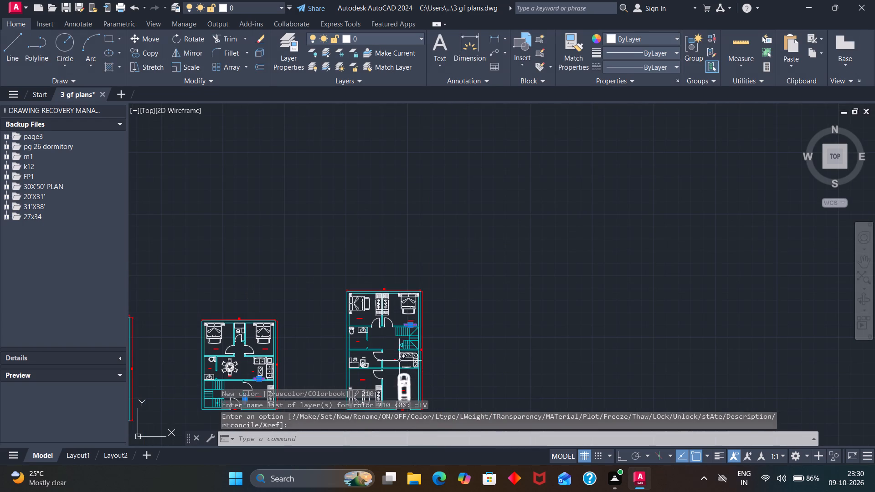
pyautogui.scroll(4, 404, 365)
pyautogui.click(406, 376)
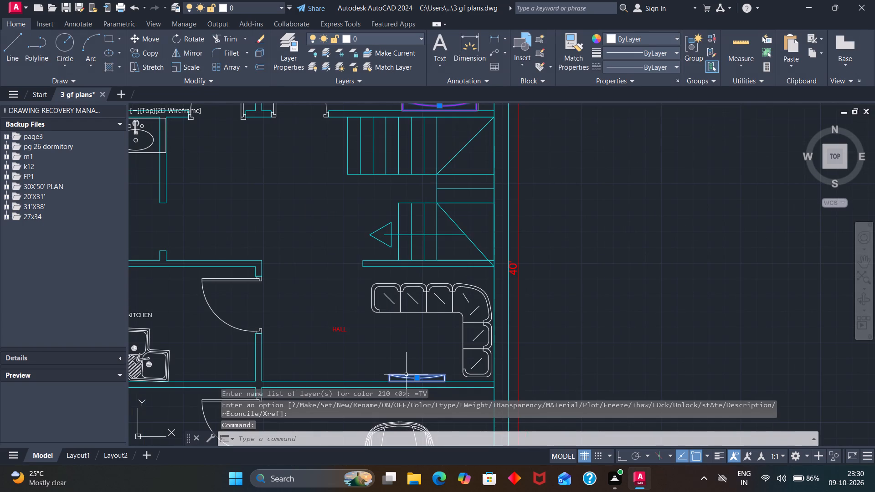
pyautogui.click(420, 39)
pyautogui.click(349, 105)
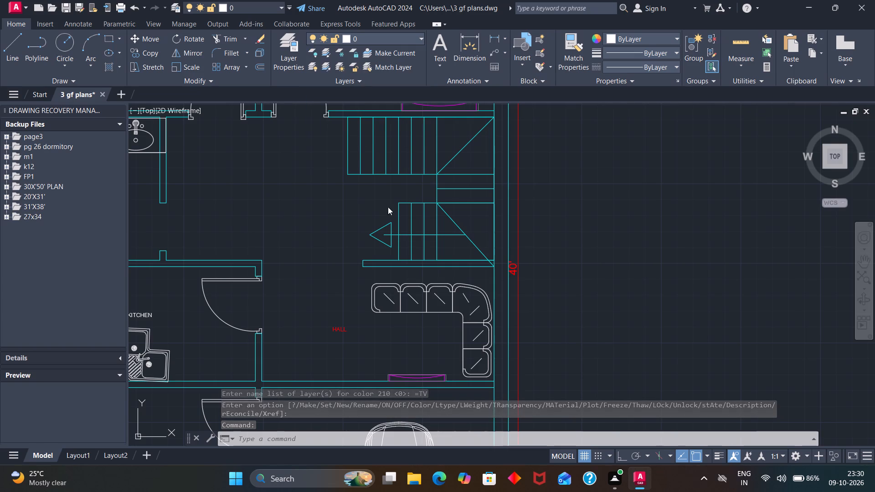
pyautogui.scroll(-4, 388, 219)
pyautogui.click(417, 341)
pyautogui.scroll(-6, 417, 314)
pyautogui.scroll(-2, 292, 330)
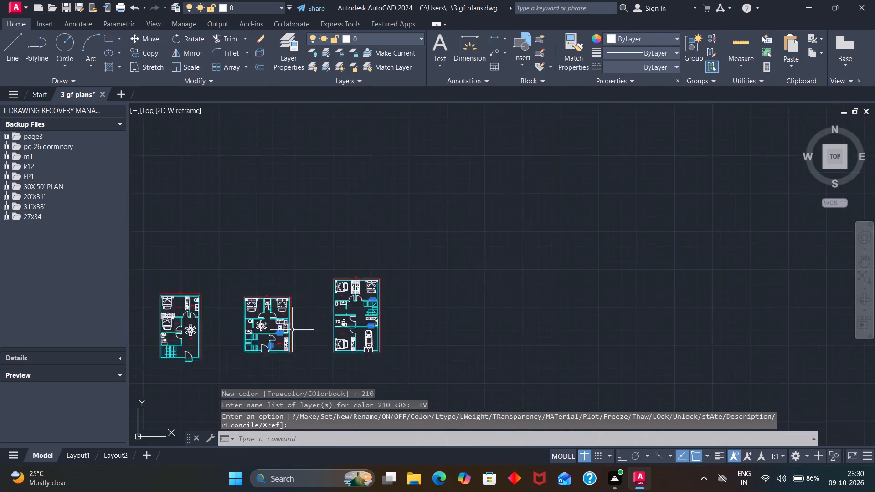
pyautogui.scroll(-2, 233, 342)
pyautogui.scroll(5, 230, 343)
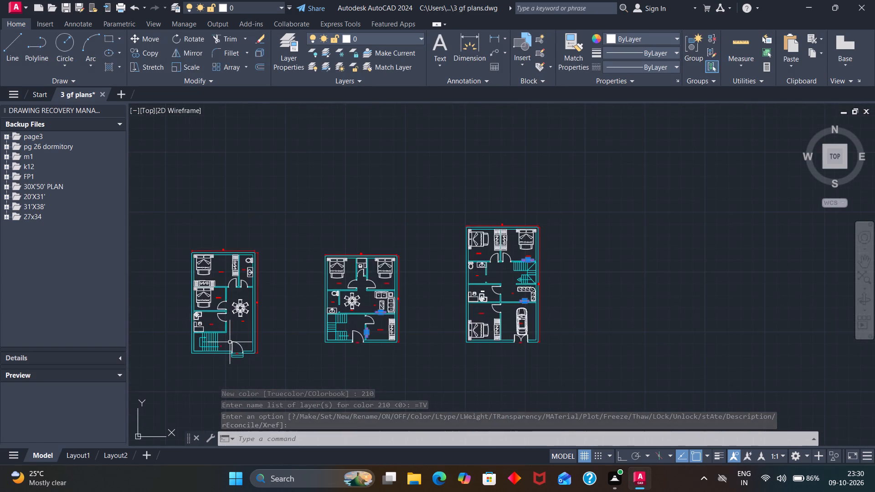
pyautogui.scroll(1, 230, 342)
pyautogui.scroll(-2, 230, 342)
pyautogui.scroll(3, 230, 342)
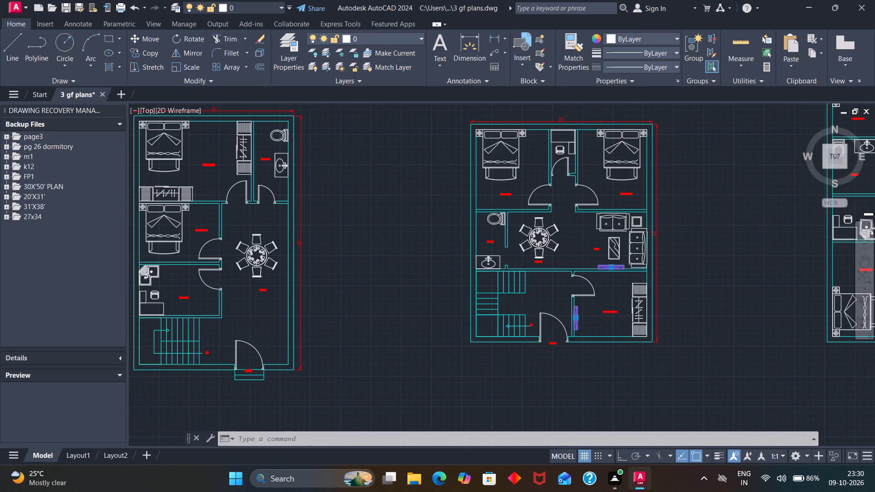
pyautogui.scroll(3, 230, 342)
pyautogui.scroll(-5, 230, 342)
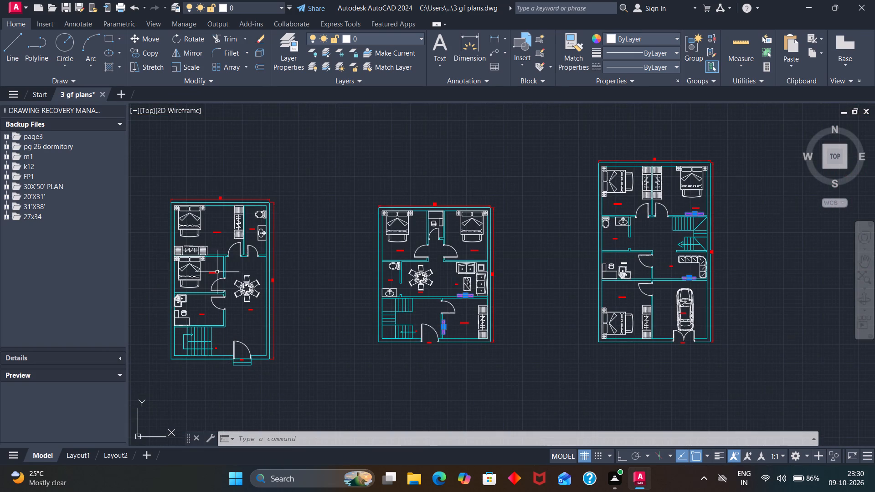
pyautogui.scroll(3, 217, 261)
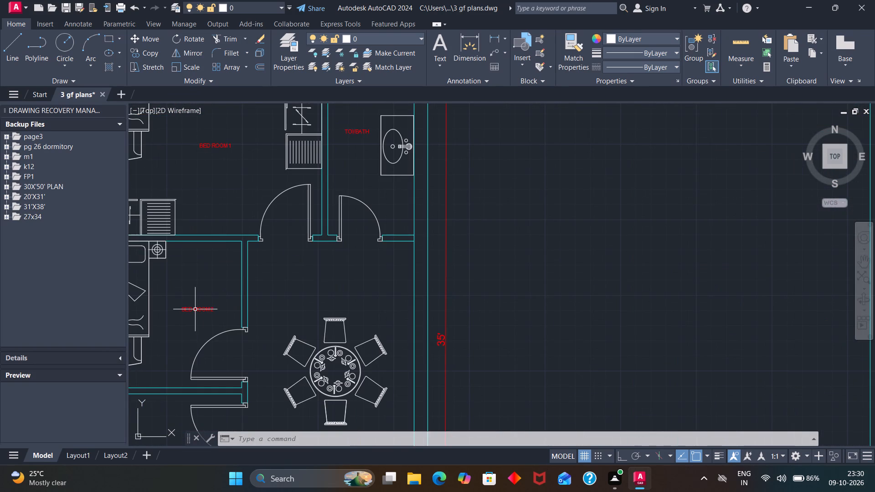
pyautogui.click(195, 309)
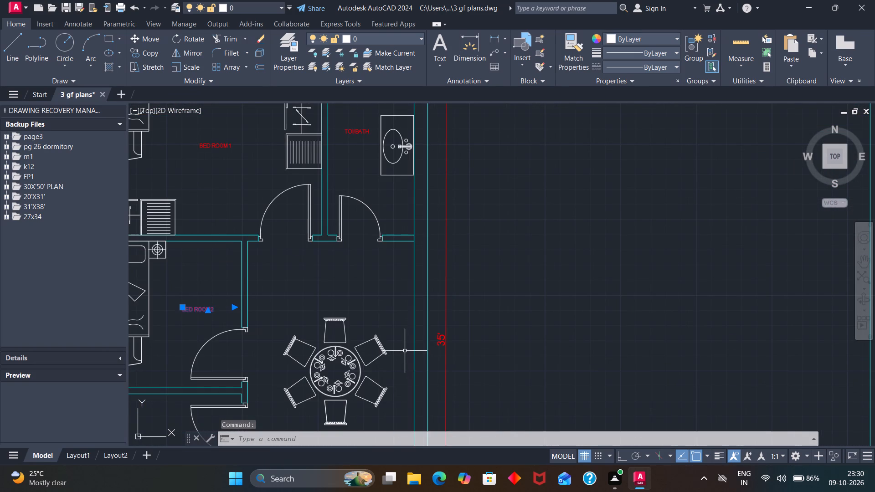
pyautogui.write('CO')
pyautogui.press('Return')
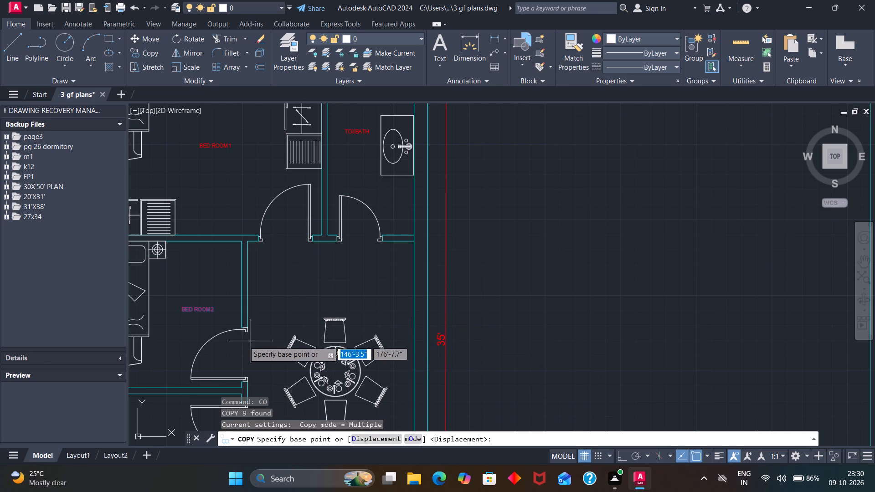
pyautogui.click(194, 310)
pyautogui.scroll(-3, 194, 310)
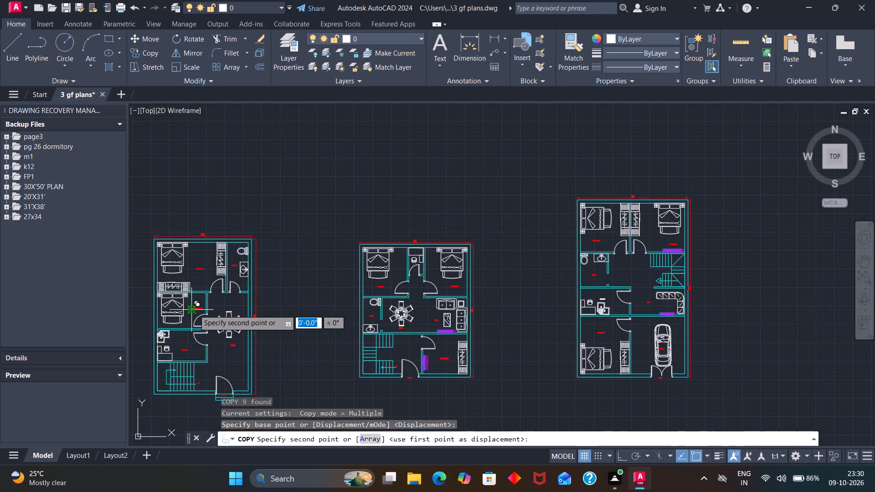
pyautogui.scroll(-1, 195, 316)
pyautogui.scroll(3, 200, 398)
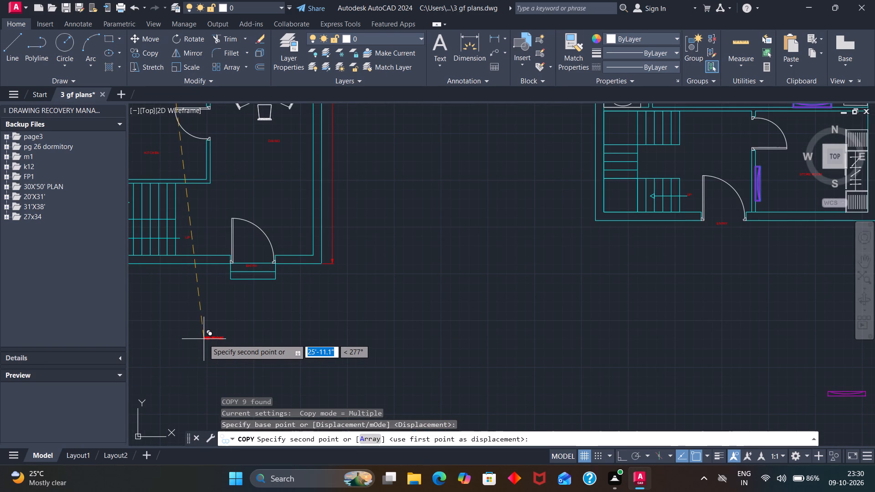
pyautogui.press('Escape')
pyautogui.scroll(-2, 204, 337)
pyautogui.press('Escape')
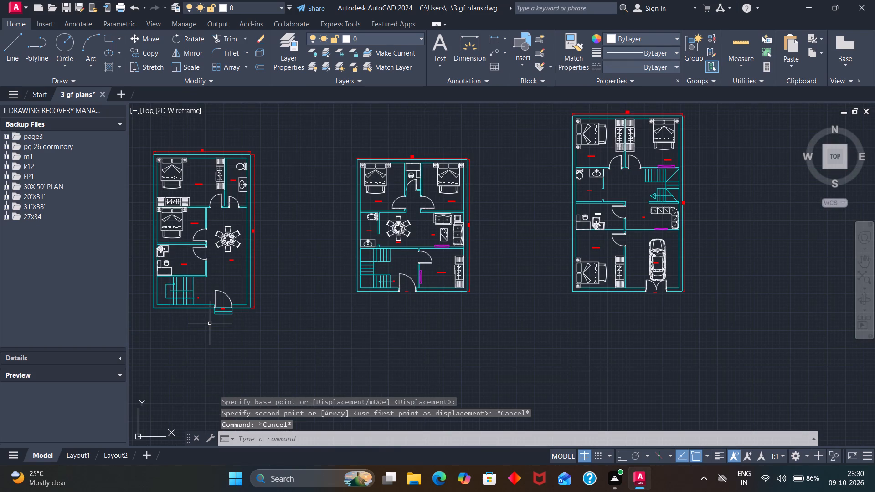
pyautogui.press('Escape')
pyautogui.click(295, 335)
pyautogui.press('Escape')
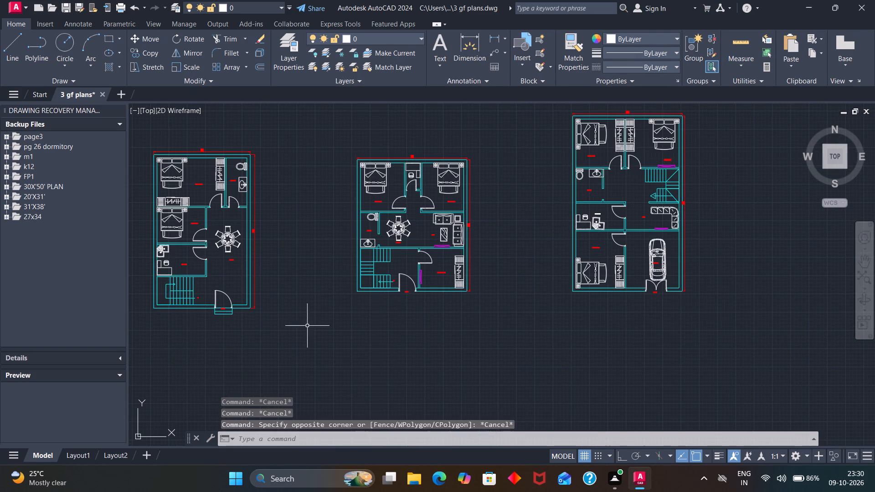
# Copy the first plan's KITCHEN label to the empty space beneath the first plan's entry.
pyautogui.scroll(4, 421, 275)
pyautogui.scroll(-3, 421, 275)
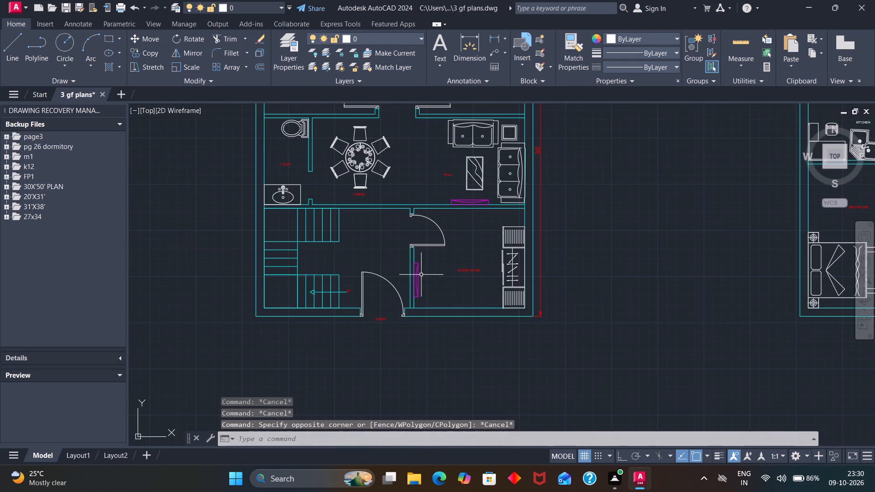
pyautogui.scroll(-3, 347, 325)
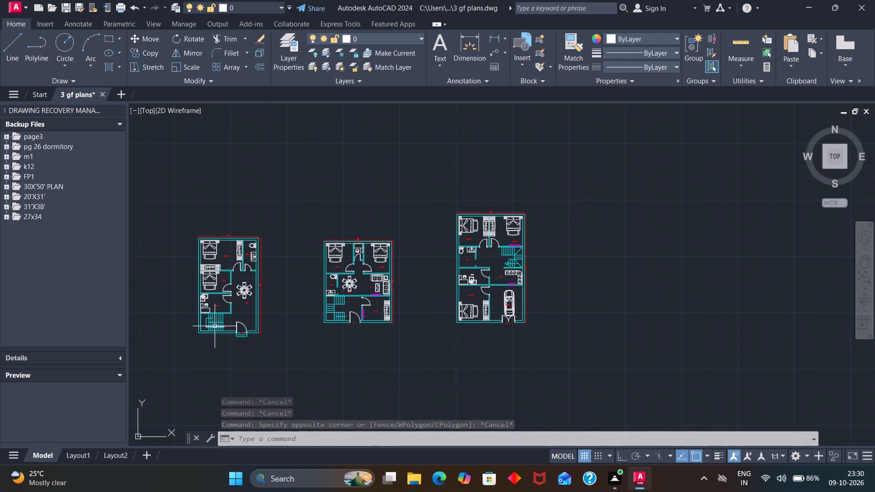
pyautogui.scroll(4, 216, 305)
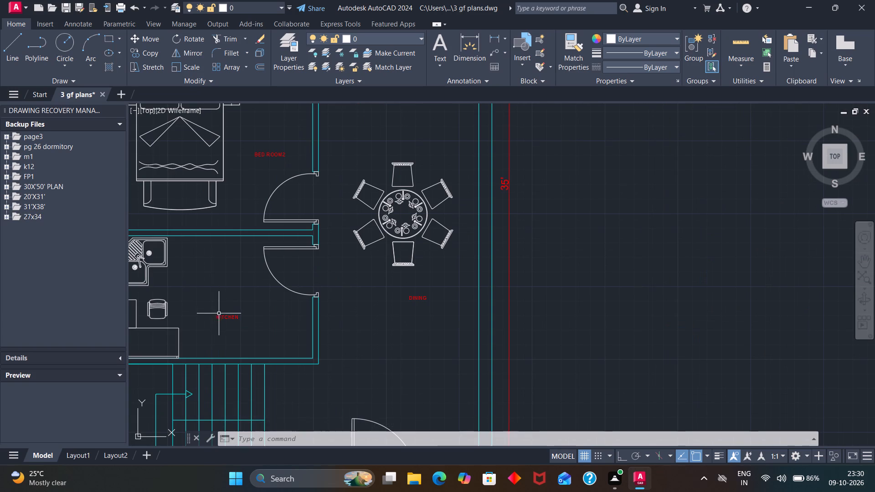
pyautogui.click(220, 317)
pyautogui.press('c')
pyautogui.press('o')
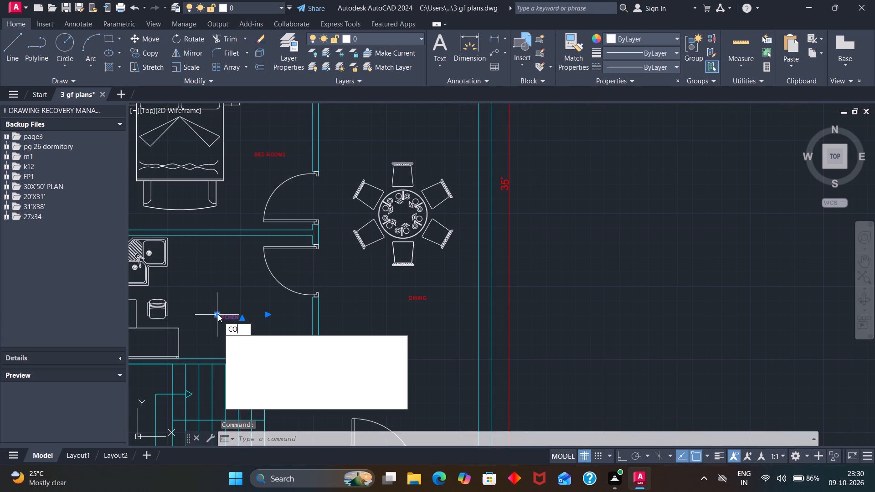
pyautogui.press('Return')
pyautogui.click(219, 317)
pyautogui.scroll(-5, 230, 345)
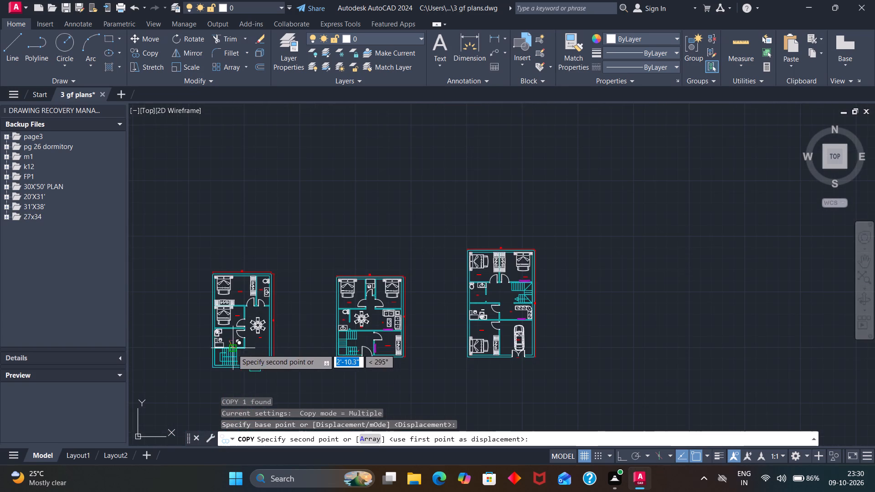
pyautogui.scroll(3, 255, 393)
pyautogui.click(209, 361)
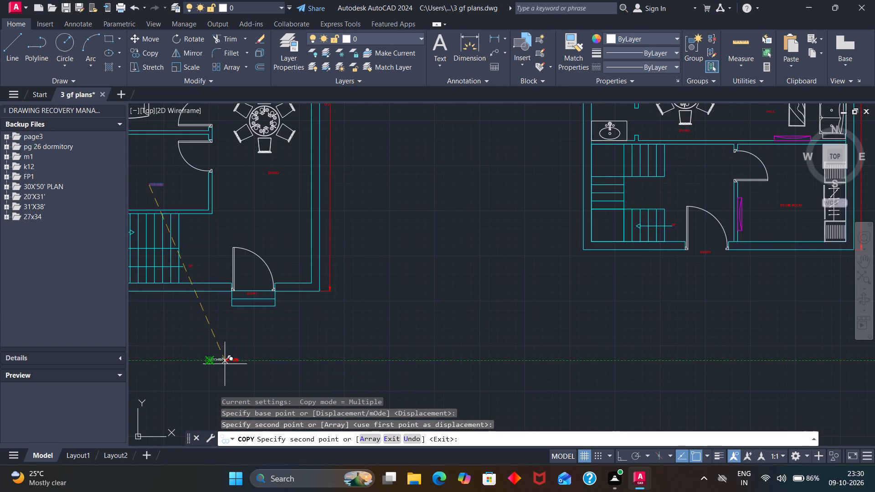
# Place two more copies of the KITCHEN label, one beneath the second plan and one beneath the third.
pyautogui.scroll(-2, 674, 360)
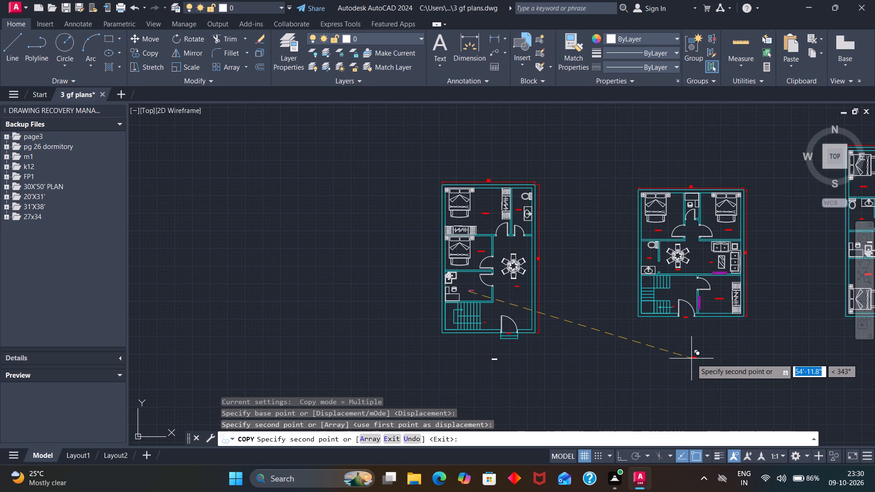
pyautogui.press('F8')
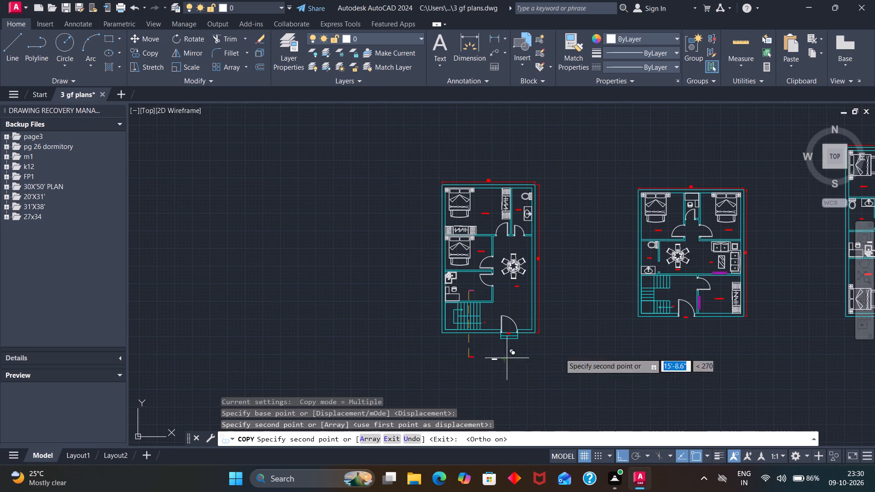
pyautogui.press('F8')
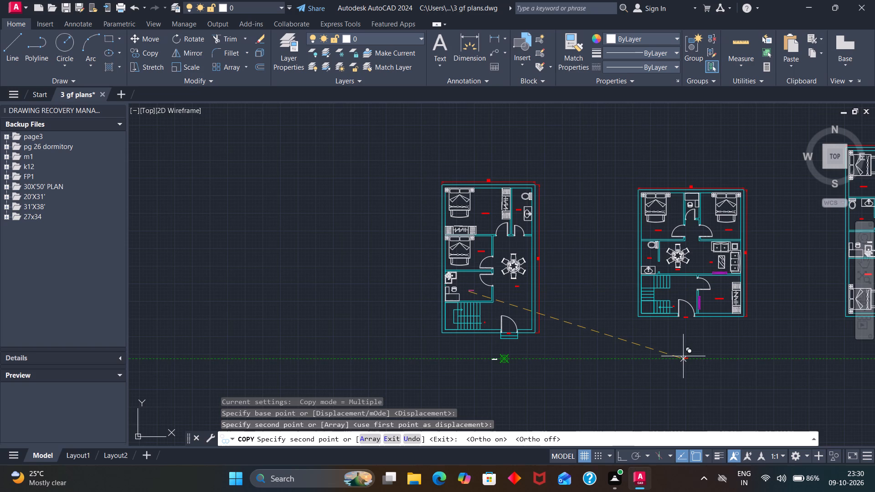
pyautogui.click(694, 358)
pyautogui.scroll(-2, 698, 356)
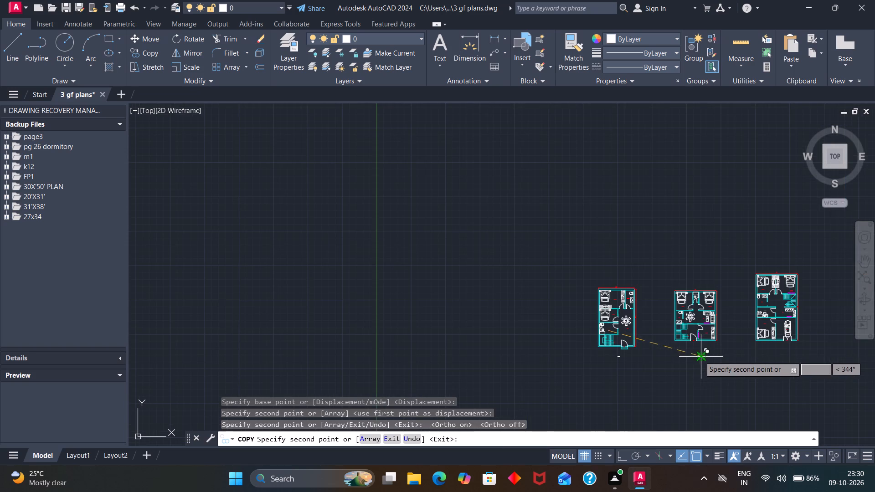
pyautogui.scroll(2, 782, 360)
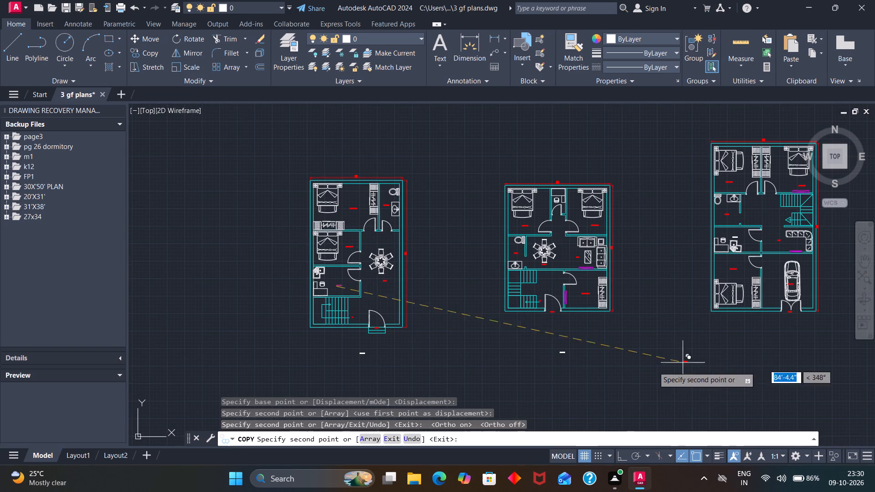
pyautogui.click(768, 353)
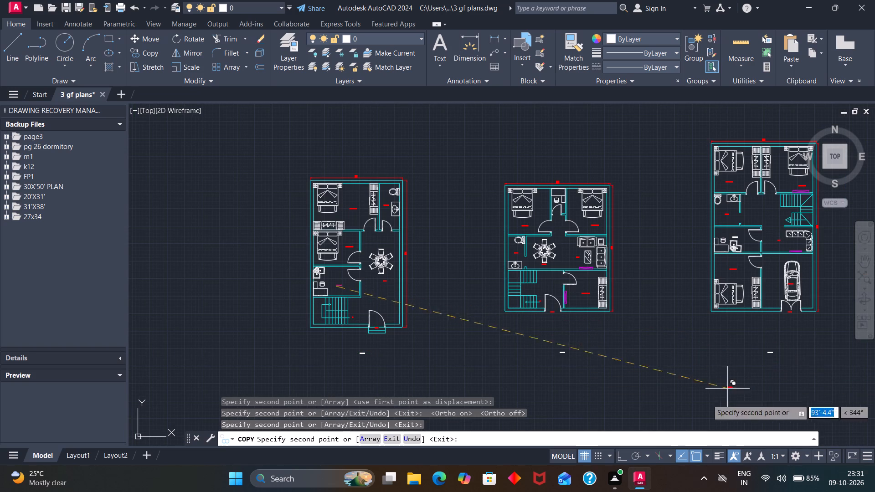
pyautogui.press('Escape')
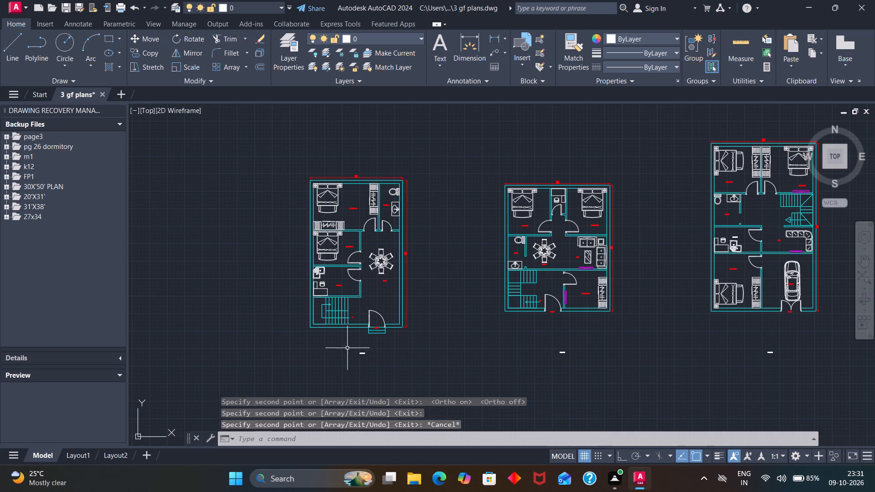
# Set the text height of the KITCHEN label beneath the first plan to 7".
pyautogui.scroll(4, 364, 355)
pyautogui.click(357, 351)
pyautogui.rightClick(357, 351)
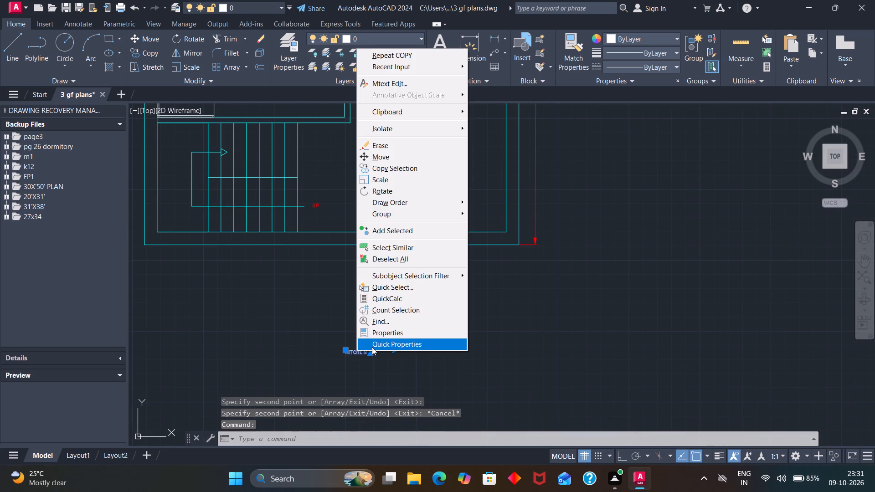
pyautogui.click(381, 337)
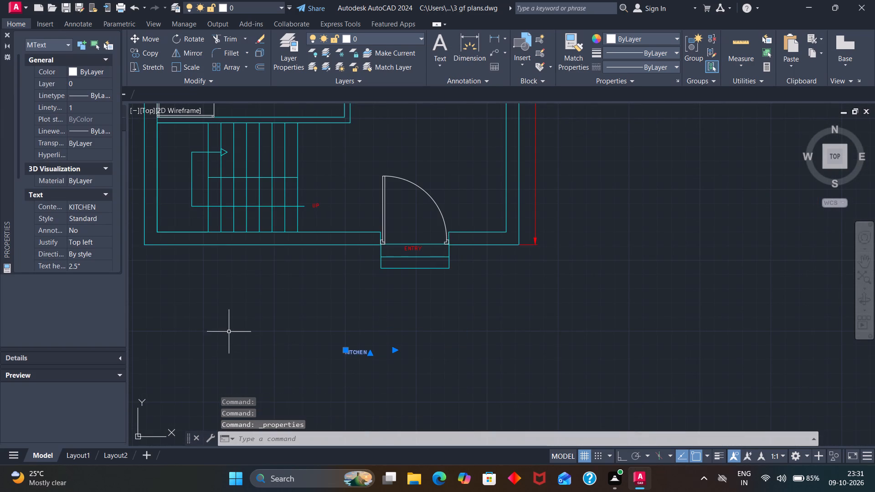
pyautogui.click(89, 264)
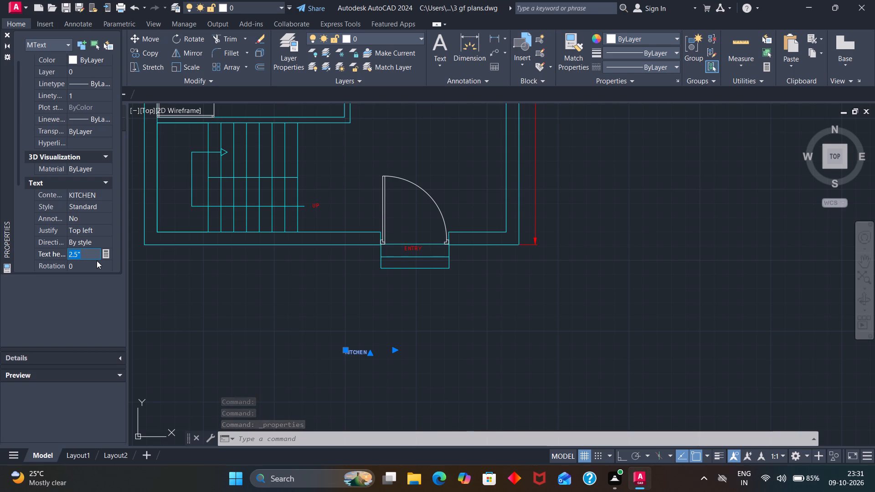
pyautogui.press('7')
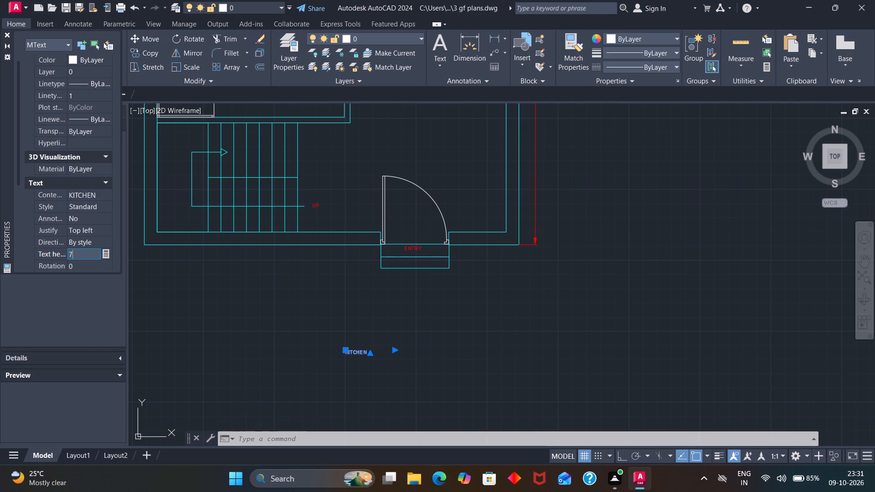
pyautogui.press('Return')
# Set the text height of the KITCHEN label beneath the second plan to 7".
pyautogui.scroll(-3, 195, 286)
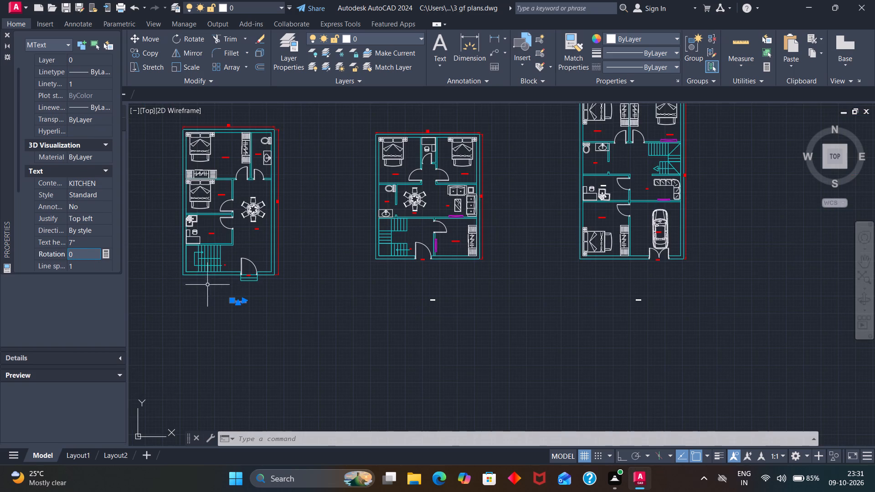
pyautogui.click(435, 301)
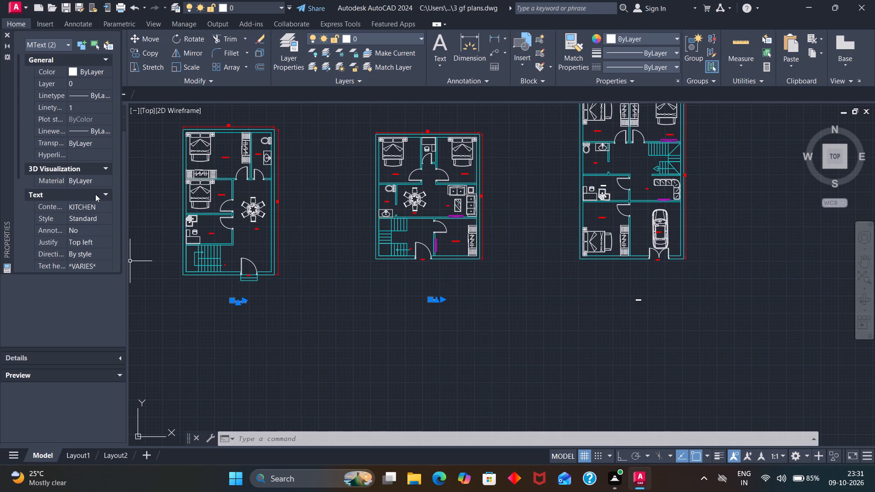
pyautogui.press('Escape')
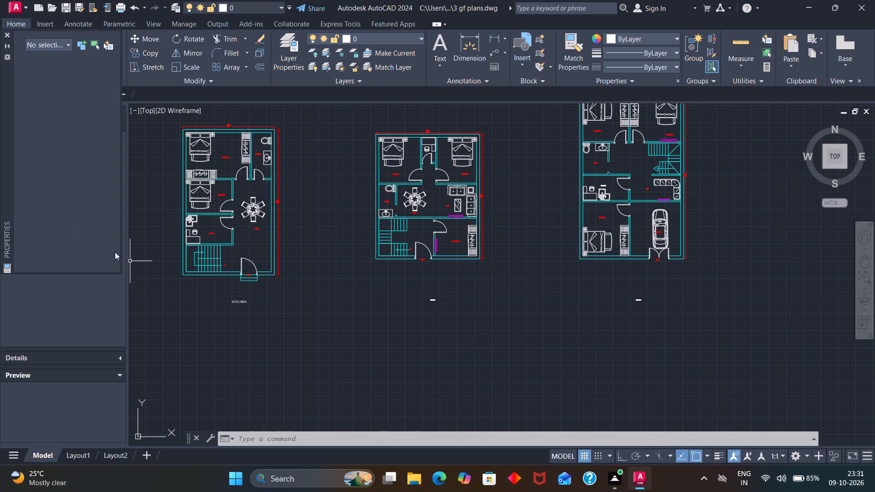
pyautogui.click(431, 300)
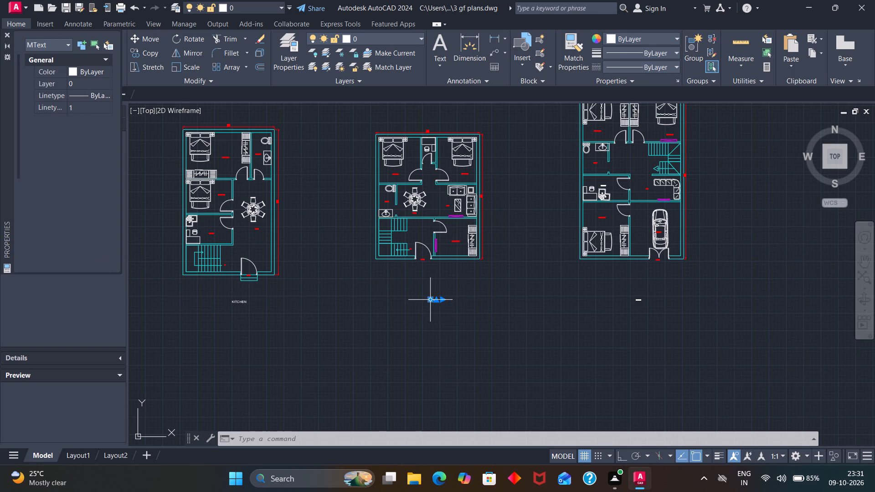
pyautogui.click(75, 262)
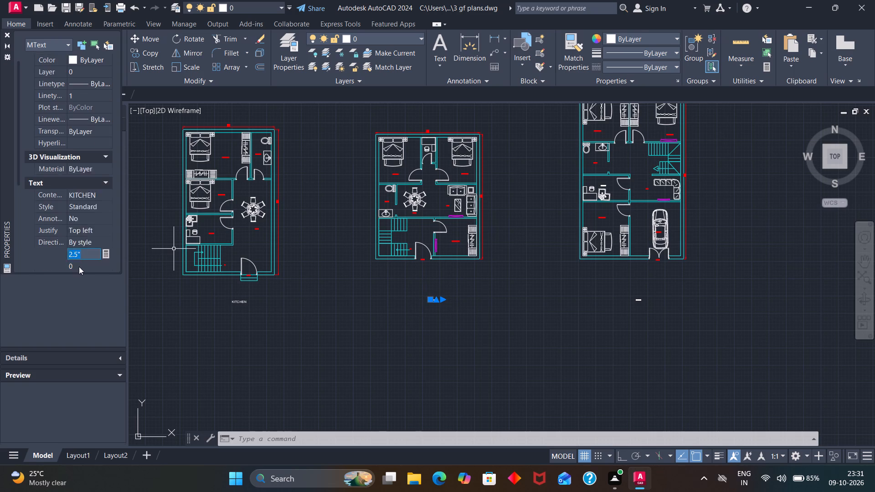
pyautogui.press('7')
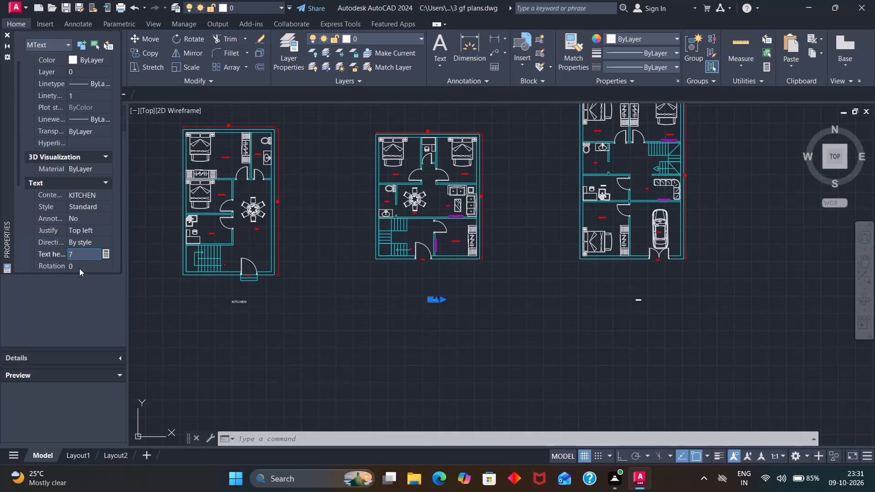
pyautogui.press('Return')
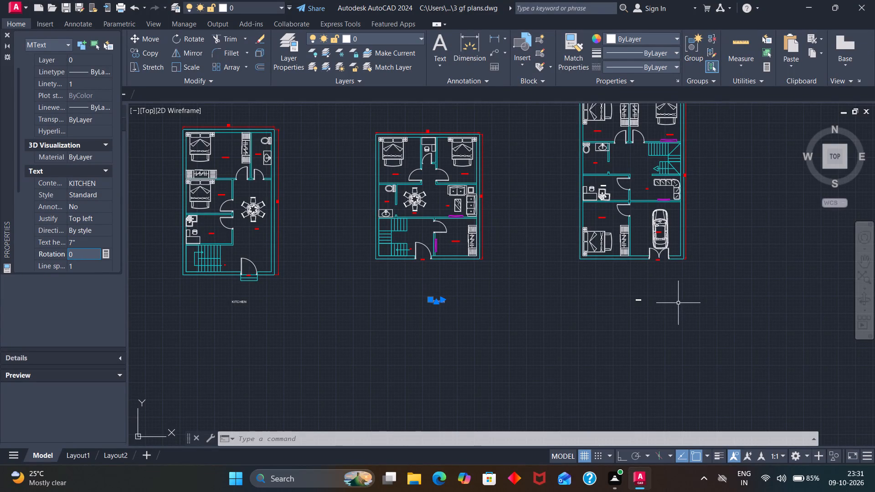
pyautogui.press('Escape')
# Set the text height of the KITCHEN label beneath the third plan to 7".
pyautogui.scroll(4, 653, 300)
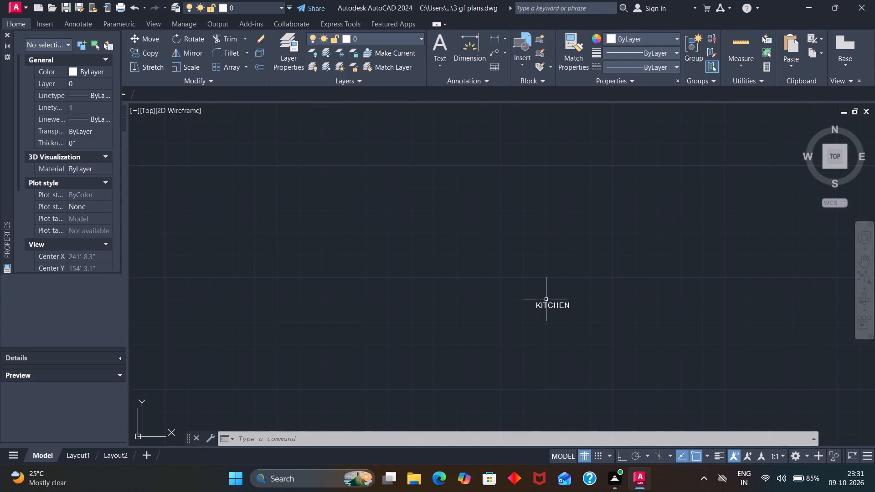
pyautogui.click(549, 305)
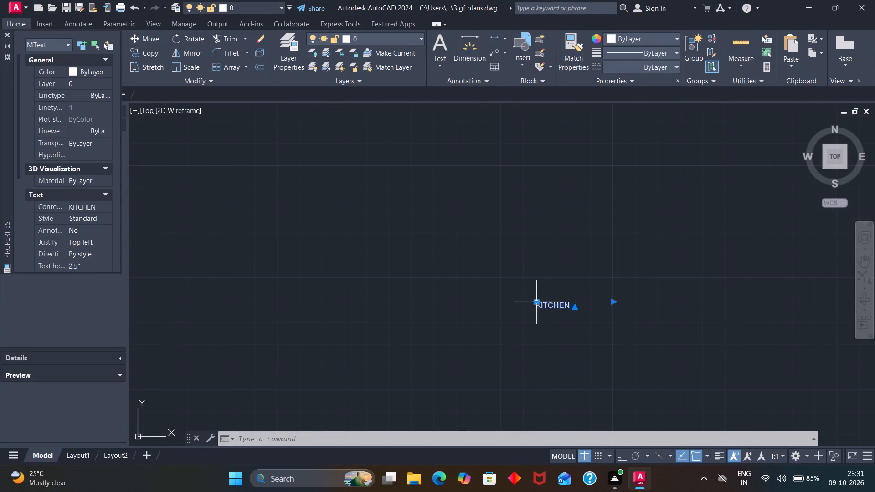
pyautogui.click(81, 265)
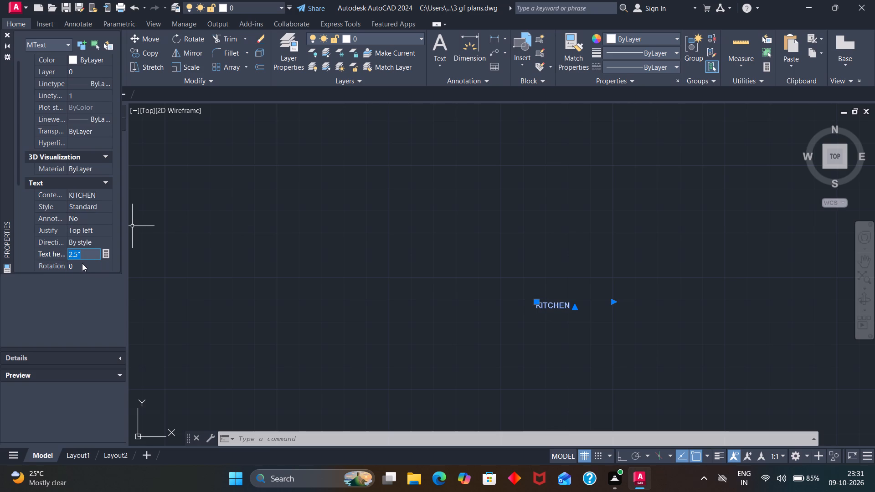
pyautogui.press('7')
pyautogui.press('Return')
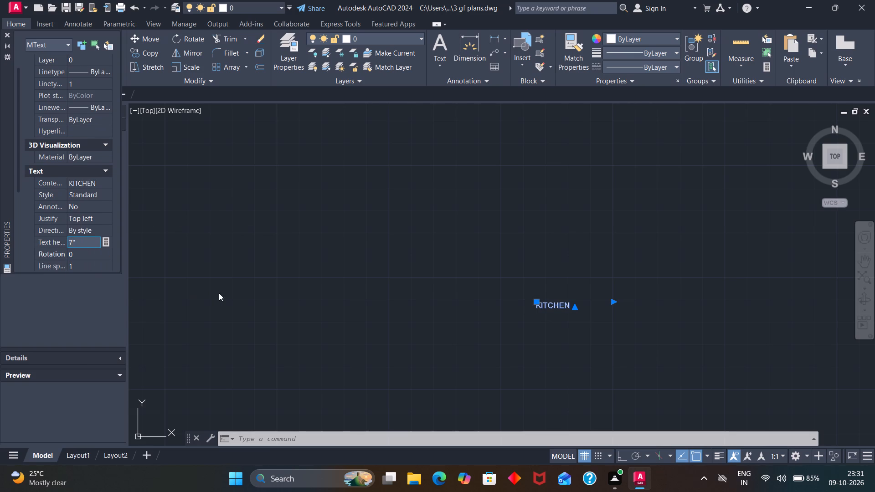
pyautogui.press('Escape')
# Replace the KITCHEN text beneath the first plan with GROUND FLOOR PLAN.
pyautogui.scroll(-3, 274, 287)
pyautogui.scroll(-3, 232, 300)
pyautogui.scroll(-3, 181, 292)
pyautogui.scroll(4, 154, 295)
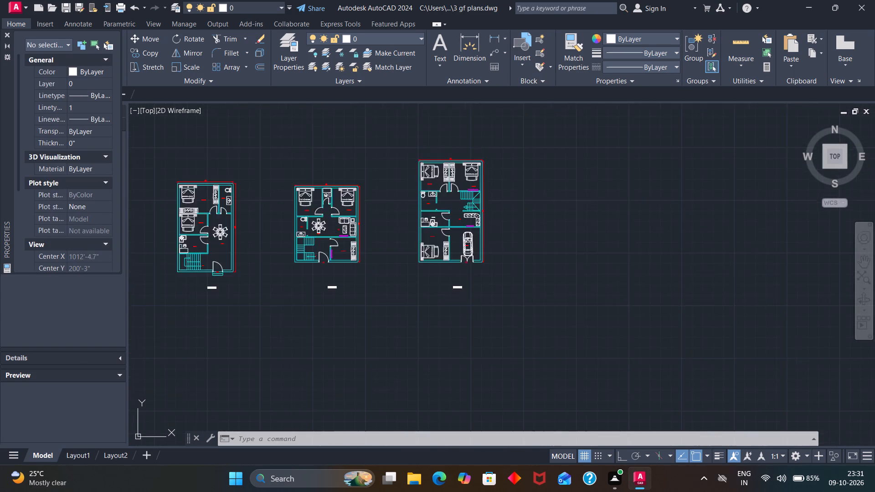
pyautogui.scroll(3, 173, 295)
pyautogui.click(340, 277)
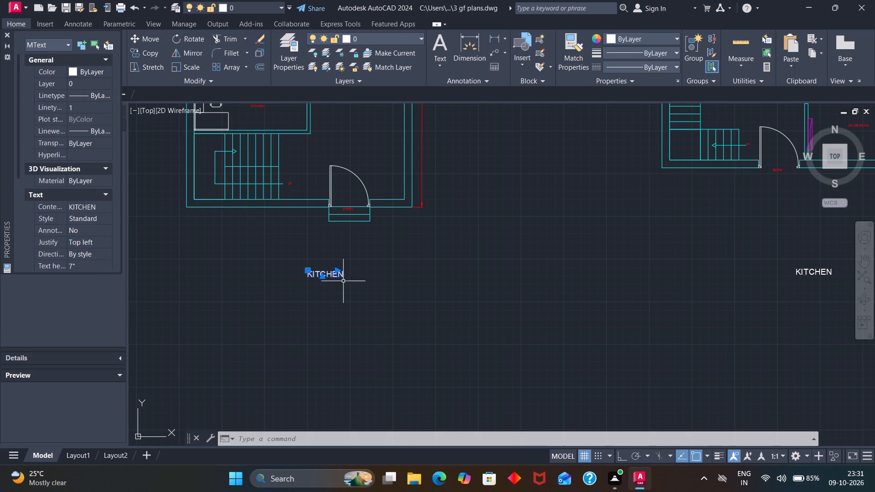
pyautogui.write('TE')
pyautogui.press('Return')
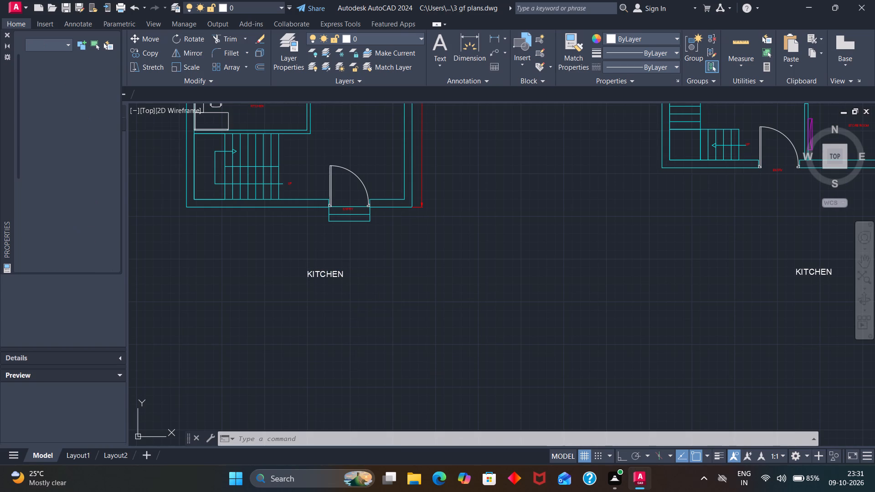
pyautogui.click(342, 274)
pyautogui.click(344, 273)
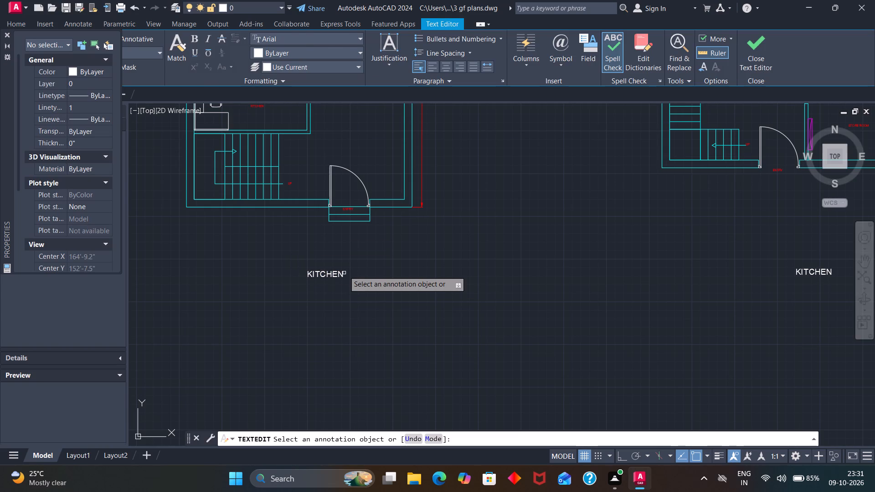
pyautogui.click(344, 271)
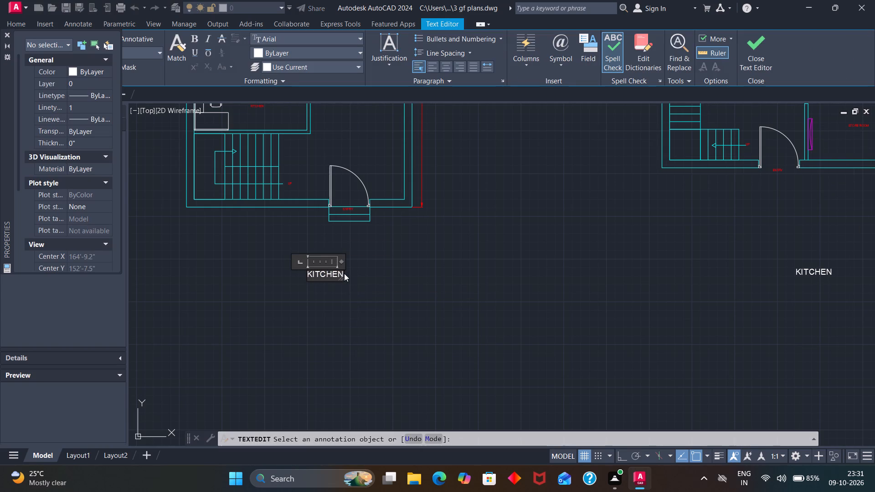
pyautogui.click(344, 273)
pyautogui.moveTo(316, 275); pyautogui.dragTo(337, 273)
pyautogui.click(338, 274)
pyautogui.moveTo(343, 267); pyautogui.dragTo(359, 267)
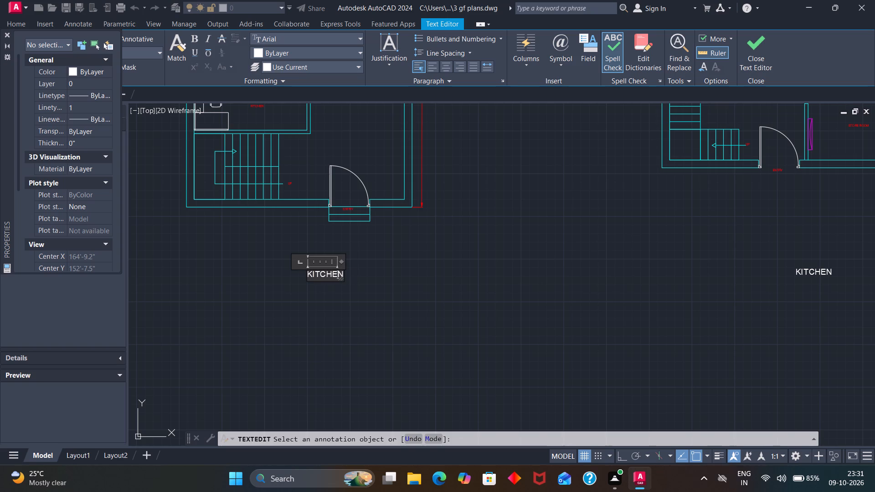
pyautogui.click(341, 274)
pyautogui.press('BackSpace')
pyautogui.press('BackSpace')
pyautogui.press('BackSpace')
pyautogui.press('BackSpace')
pyautogui.press('BackSpace')
pyautogui.press('BackSpace')
pyautogui.press('BackSpace')
pyautogui.press('BackSpace')
pyautogui.write('GR')
pyautogui.write('OUND')
pyautogui.press('space')
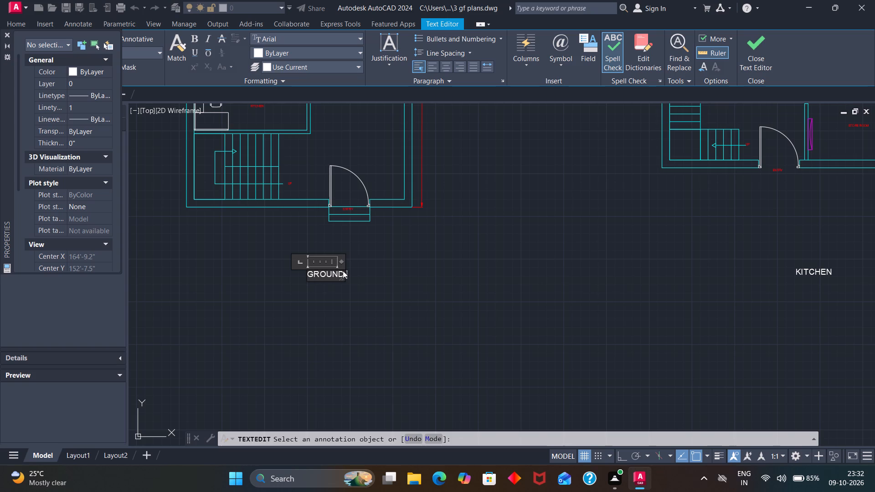
pyautogui.write('FLOO')
pyautogui.press('r')
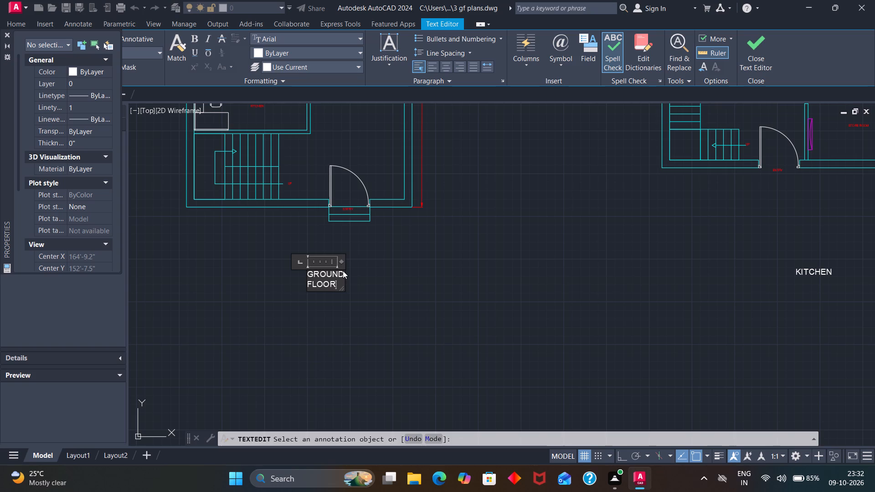
pyautogui.press('space')
pyautogui.write('PLAN')
# Replace the KITCHEN text beneath the second plan with GROUND, FLOOOR and PLAN on three separate lines.
pyautogui.scroll(-1, 415, 280)
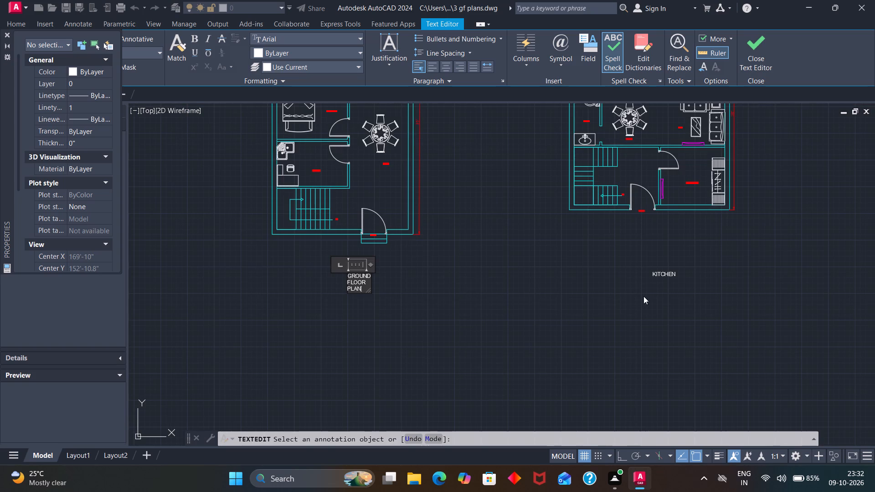
pyautogui.scroll(2, 674, 275)
pyautogui.click(666, 272)
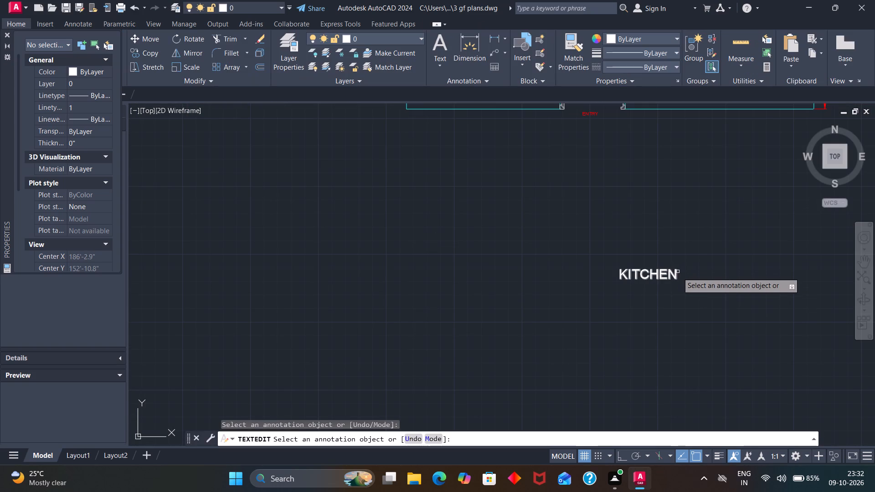
pyautogui.click(678, 273)
pyautogui.click(675, 275)
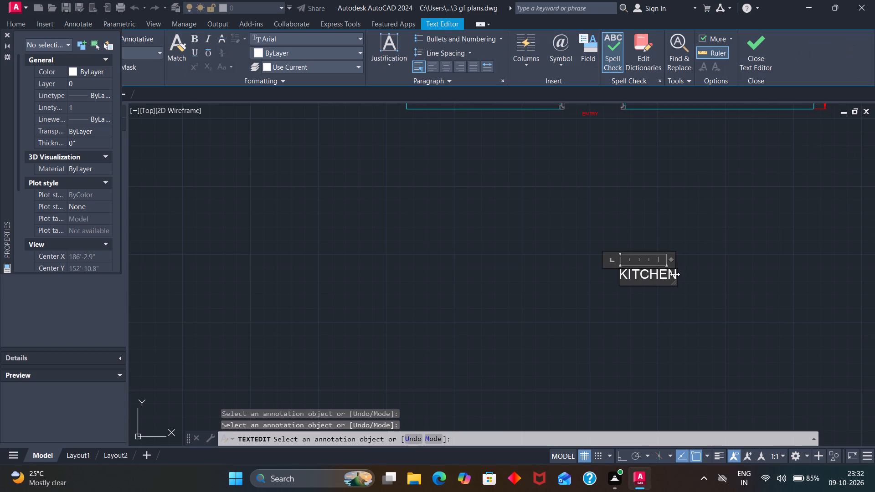
pyautogui.click(674, 275)
pyautogui.press('BackSpace')
pyautogui.press('BackSpace')
pyautogui.press('BackSpace')
pyautogui.press('BackSpace')
pyautogui.press('BackSpace')
pyautogui.press('BackSpace')
pyautogui.press('BackSpace')
pyautogui.press('BackSpace')
pyautogui.press('BackSpace')
pyautogui.press('BackSpace')
pyautogui.press('BackSpace')
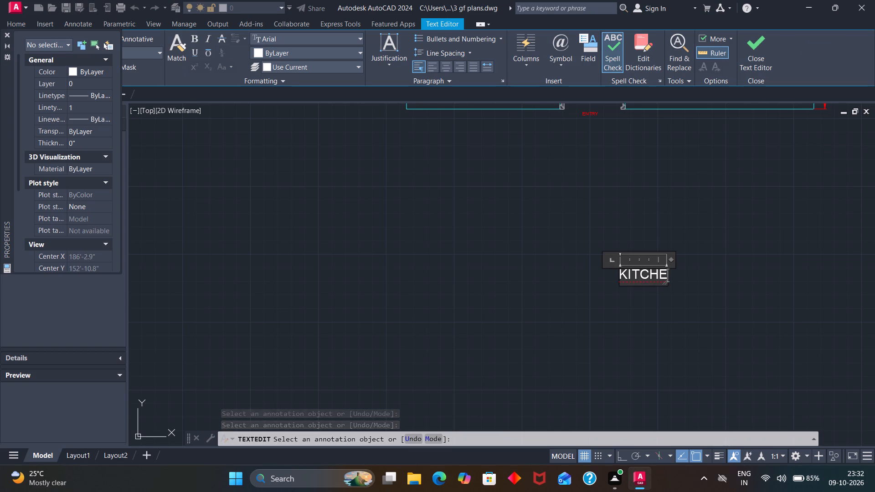
pyautogui.press('g')
pyautogui.press('r')
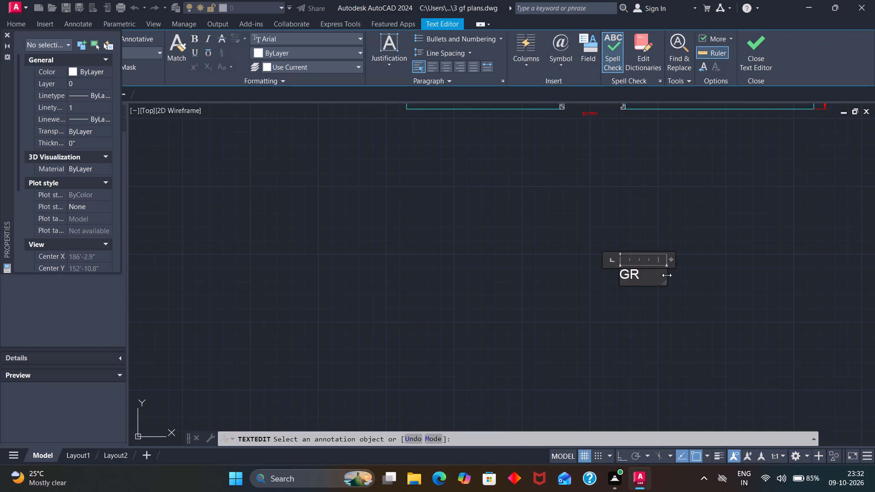
pyautogui.press('o')
pyautogui.write('UN')
pyautogui.press('f')
pyautogui.press('BackSpace')
pyautogui.press('d')
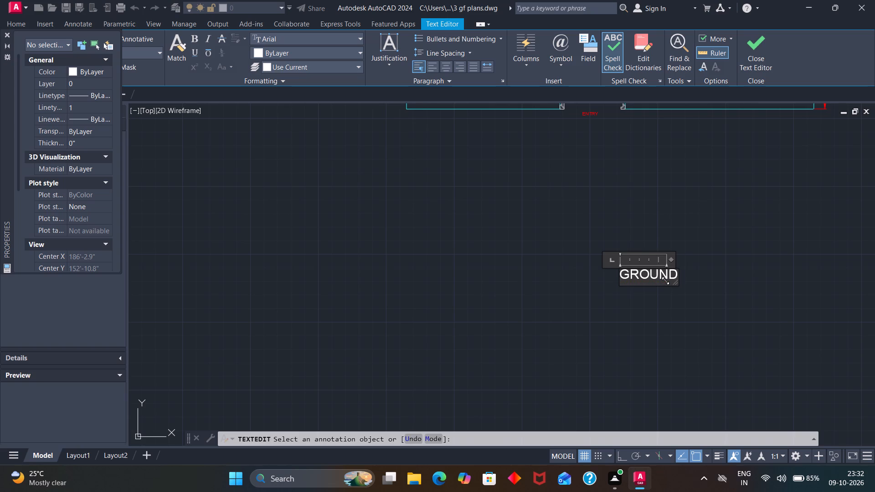
pyautogui.press('Return')
pyautogui.press('f')
pyautogui.write('LOOO')
pyautogui.press('r')
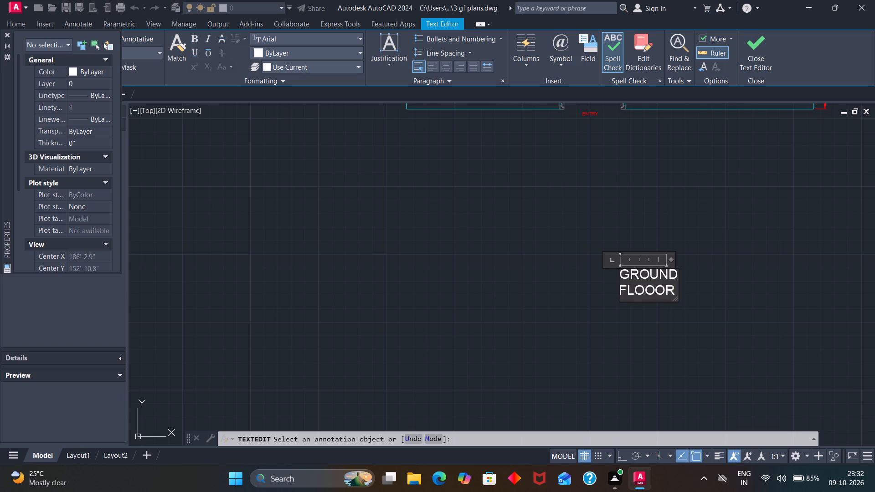
pyautogui.press('Return')
pyautogui.write('PL')
pyautogui.write('AN')
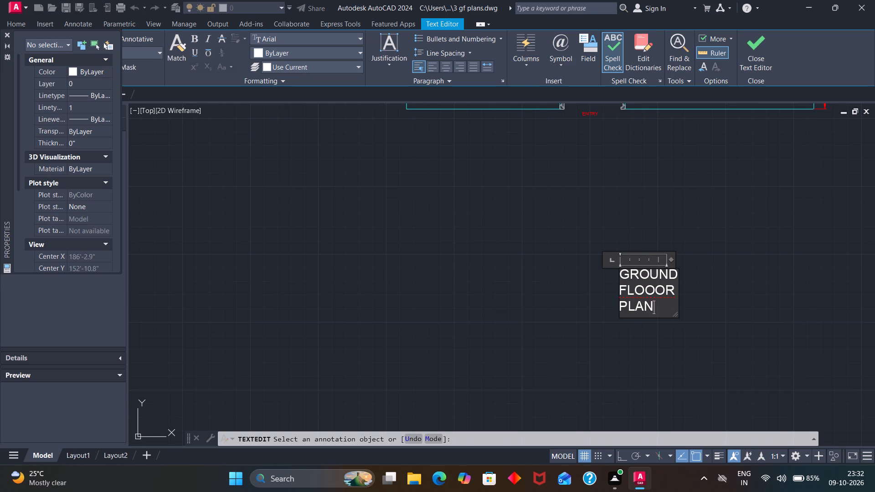
# Replace the KITCHEN text beneath the third plan with GROUND.
pyautogui.scroll(-2, 664, 282)
pyautogui.scroll(2, 661, 281)
pyautogui.scroll(-2, 661, 281)
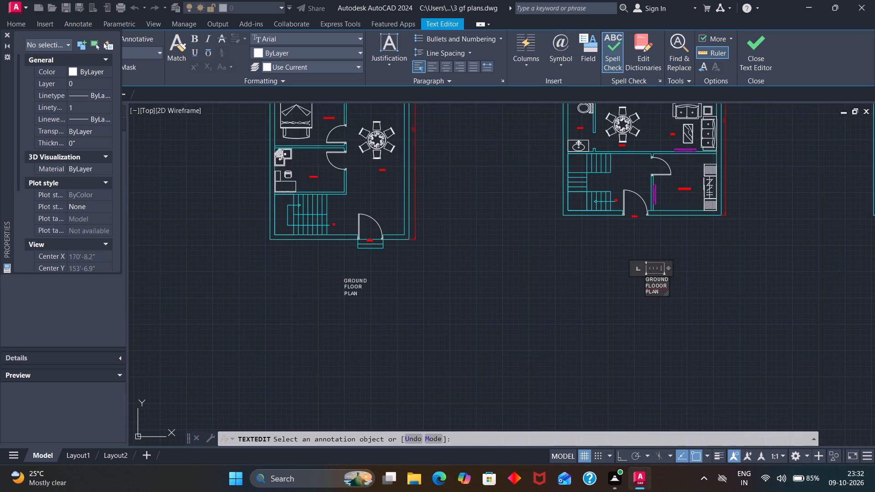
pyautogui.scroll(-2, 675, 277)
pyautogui.scroll(3, 795, 275)
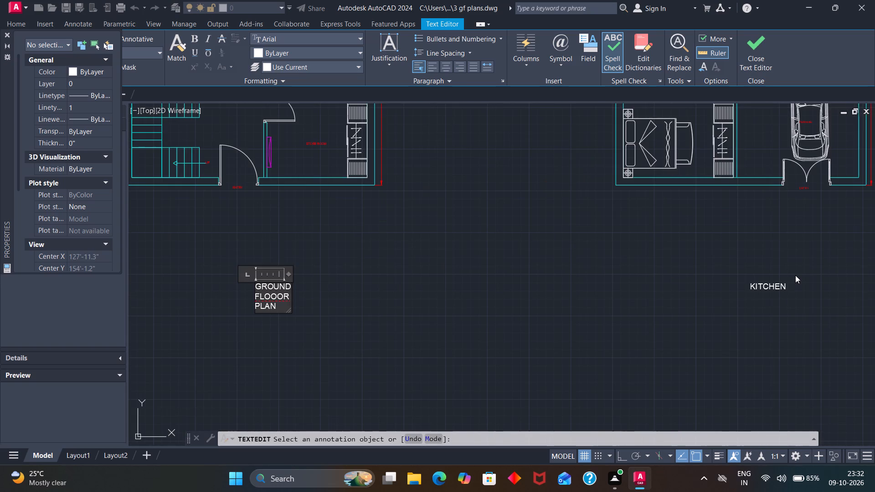
pyautogui.click(779, 282)
pyautogui.click(779, 287)
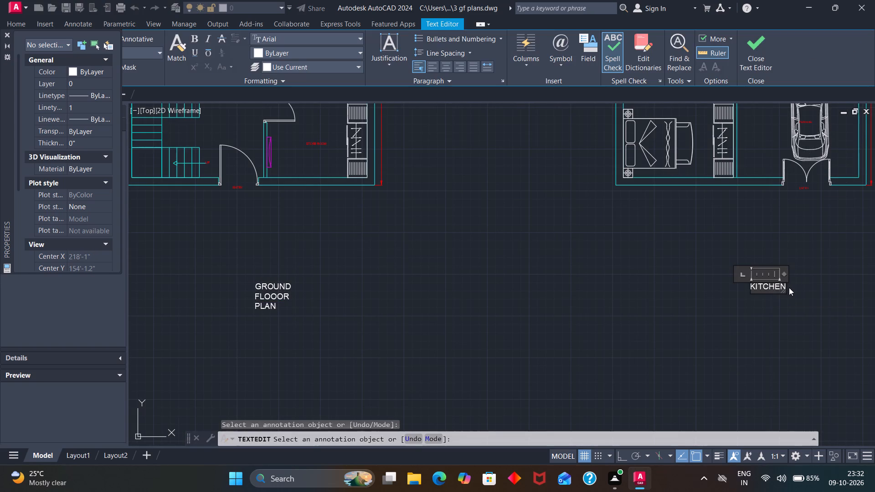
pyautogui.click(786, 286)
pyautogui.click(781, 287)
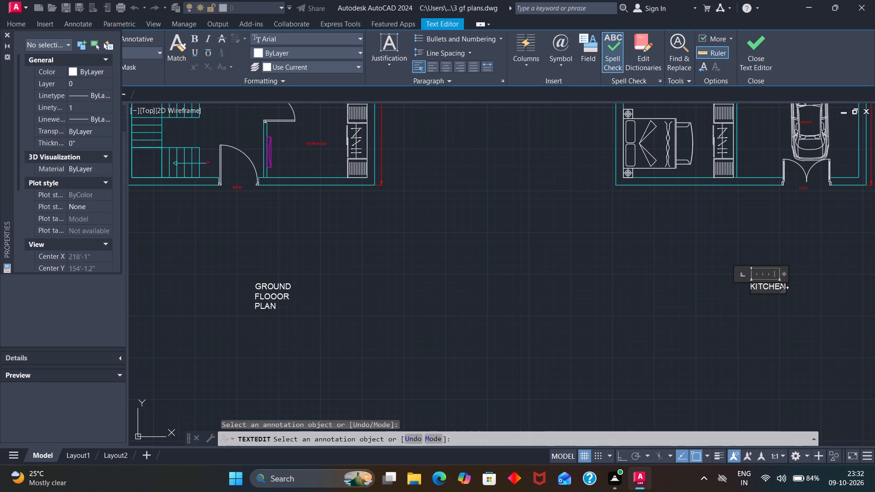
pyautogui.click(784, 287)
pyautogui.click(783, 288)
pyautogui.scroll(2, 785, 286)
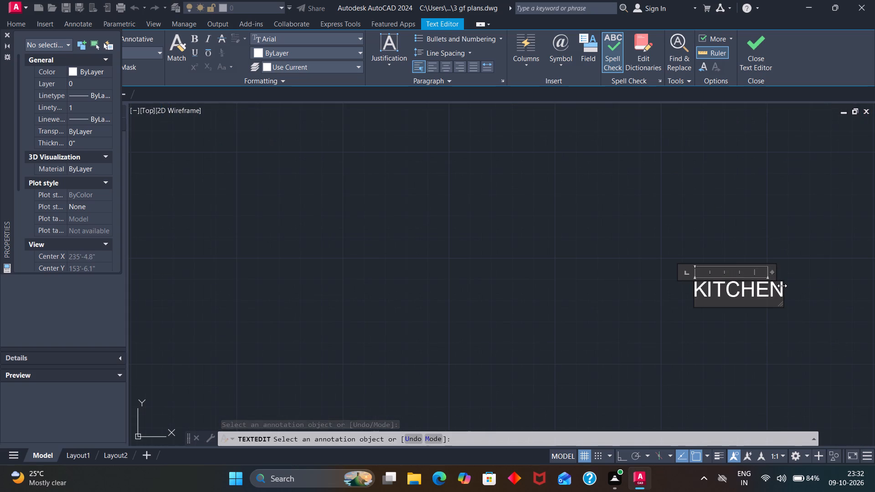
pyautogui.click(781, 287)
pyautogui.click(782, 292)
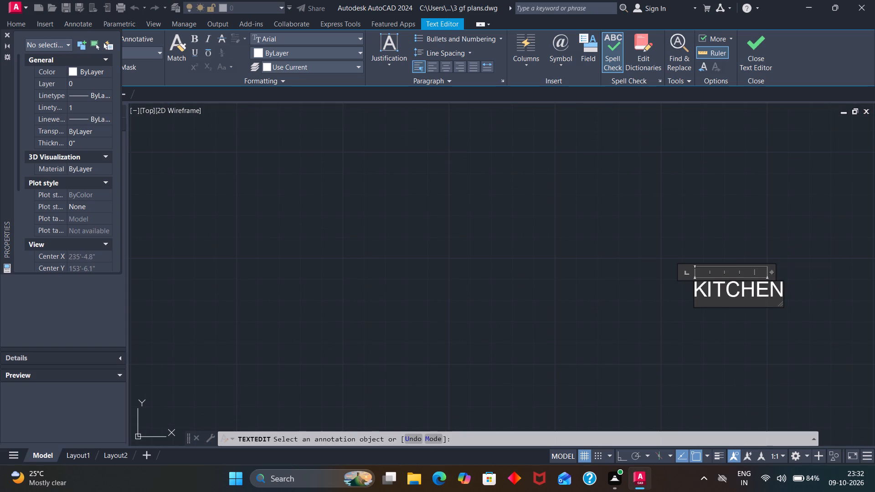
pyautogui.click(780, 295)
pyautogui.press('BackSpace')
pyautogui.press('BackSpace')
pyautogui.press('BackSpace')
pyautogui.press('BackSpace')
pyautogui.press('BackSpace')
pyautogui.press('BackSpace')
pyautogui.press('BackSpace')
pyautogui.press('BackSpace')
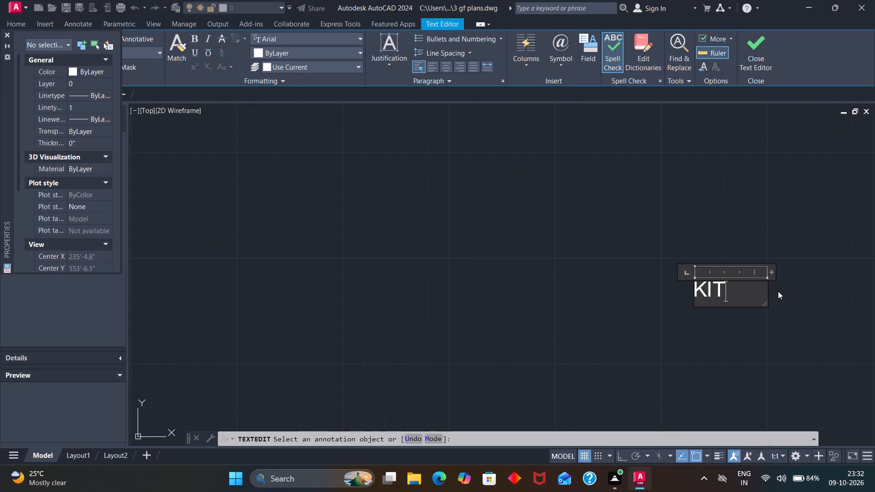
pyautogui.press('g')
pyautogui.press('r')
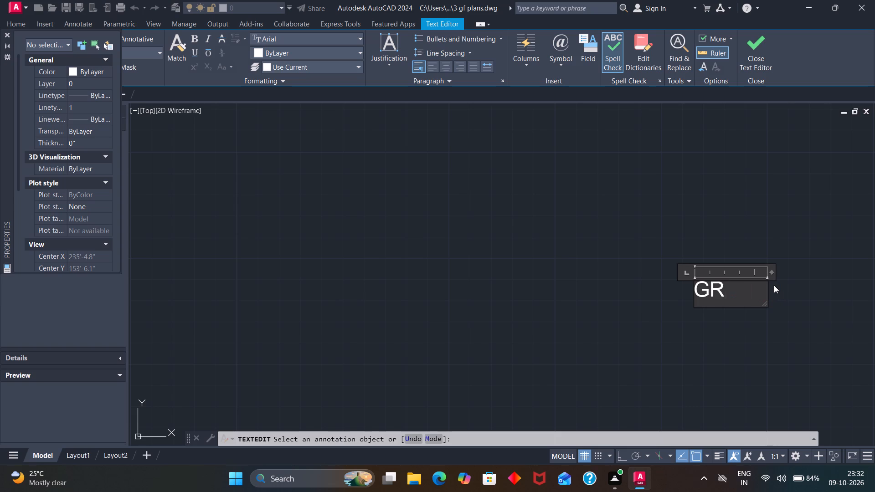
pyautogui.press('o')
pyautogui.write('UN')
pyautogui.press('d')
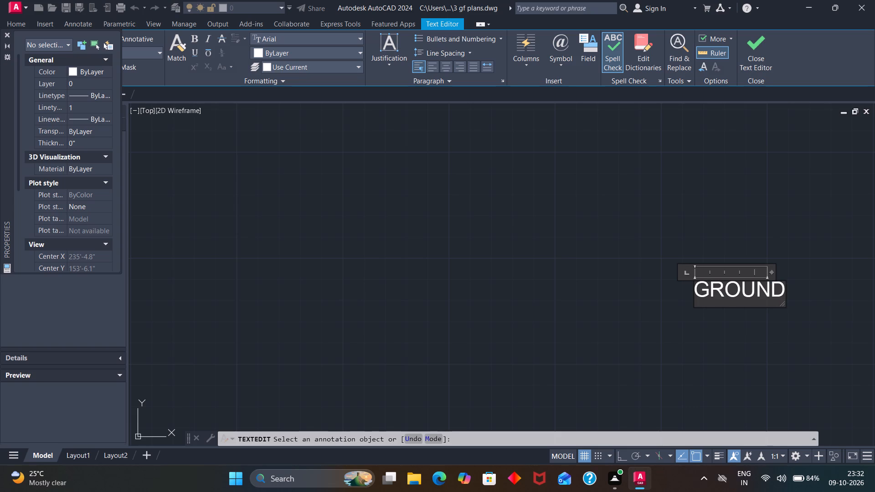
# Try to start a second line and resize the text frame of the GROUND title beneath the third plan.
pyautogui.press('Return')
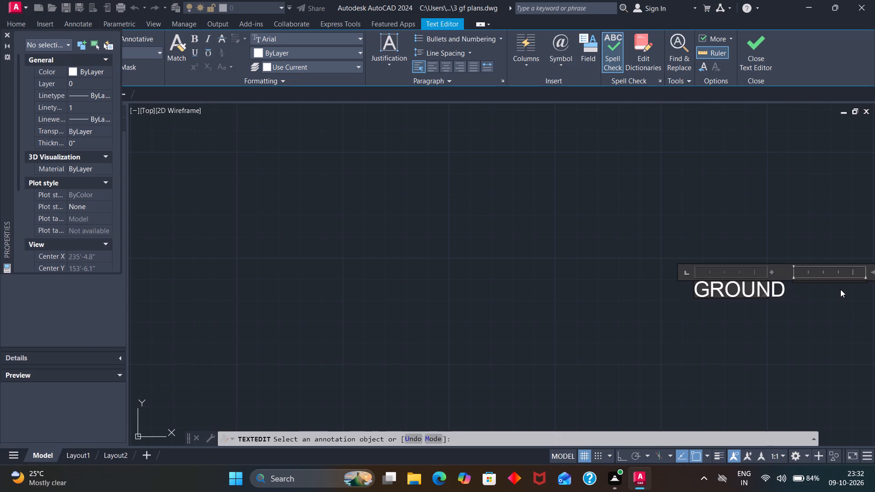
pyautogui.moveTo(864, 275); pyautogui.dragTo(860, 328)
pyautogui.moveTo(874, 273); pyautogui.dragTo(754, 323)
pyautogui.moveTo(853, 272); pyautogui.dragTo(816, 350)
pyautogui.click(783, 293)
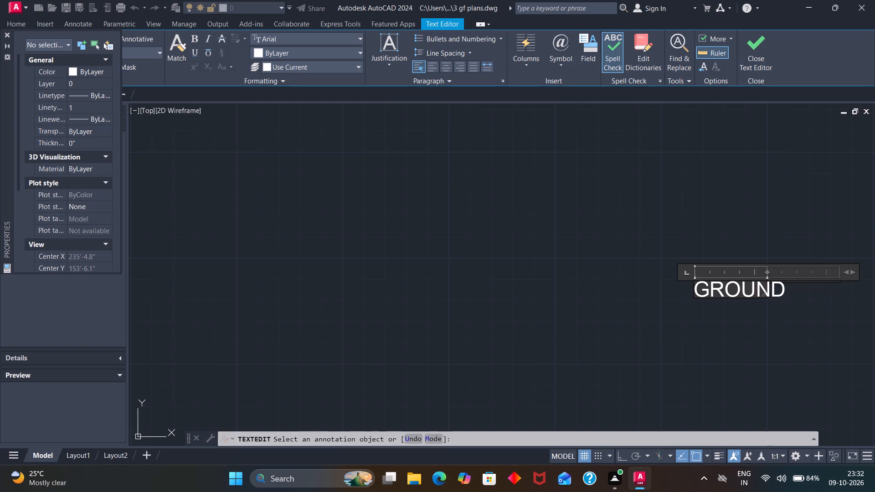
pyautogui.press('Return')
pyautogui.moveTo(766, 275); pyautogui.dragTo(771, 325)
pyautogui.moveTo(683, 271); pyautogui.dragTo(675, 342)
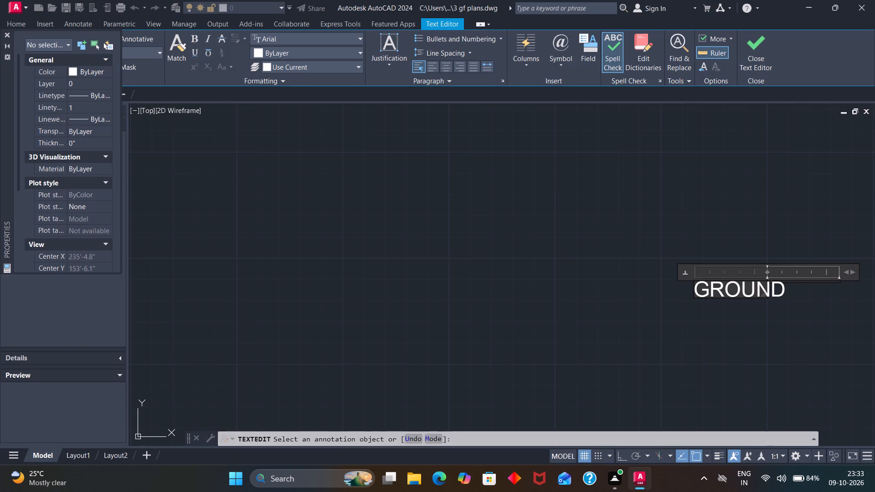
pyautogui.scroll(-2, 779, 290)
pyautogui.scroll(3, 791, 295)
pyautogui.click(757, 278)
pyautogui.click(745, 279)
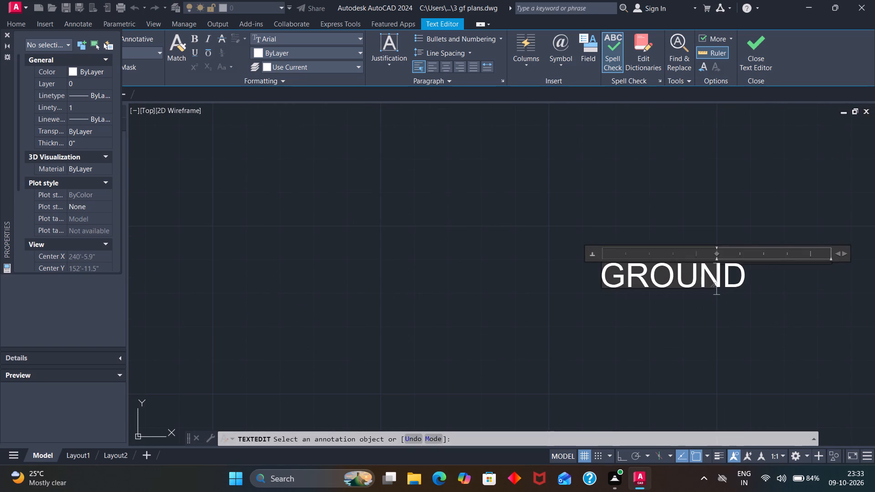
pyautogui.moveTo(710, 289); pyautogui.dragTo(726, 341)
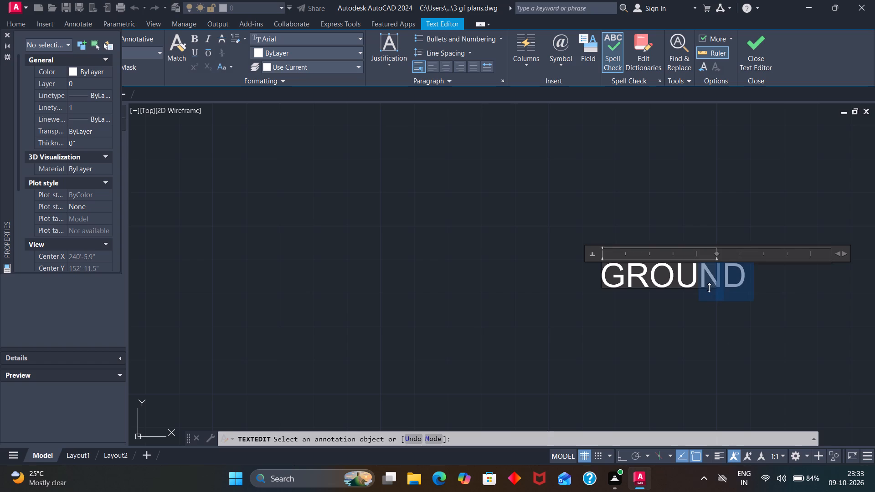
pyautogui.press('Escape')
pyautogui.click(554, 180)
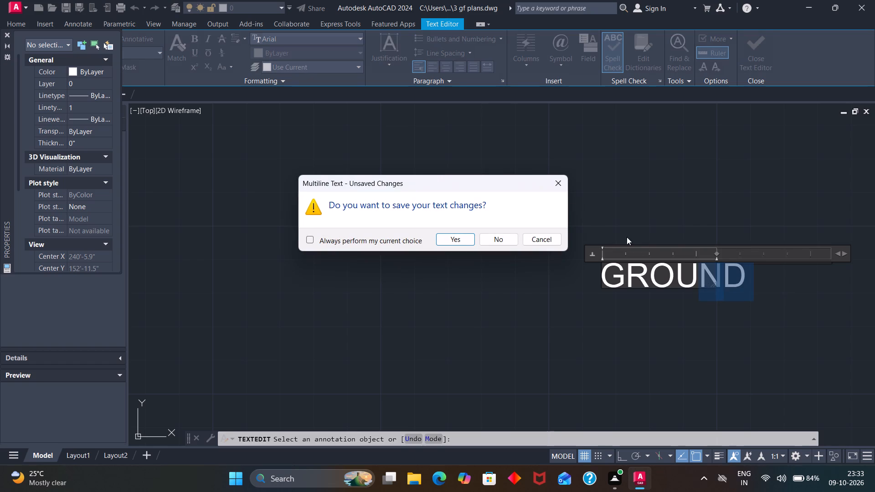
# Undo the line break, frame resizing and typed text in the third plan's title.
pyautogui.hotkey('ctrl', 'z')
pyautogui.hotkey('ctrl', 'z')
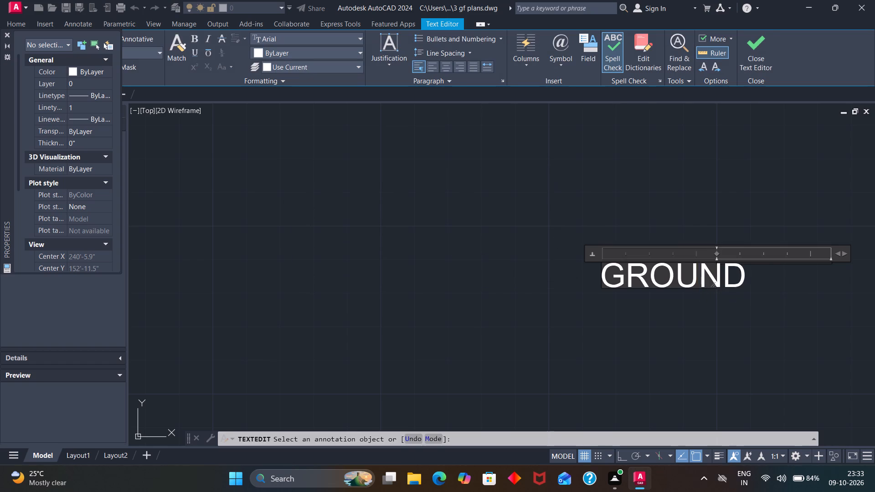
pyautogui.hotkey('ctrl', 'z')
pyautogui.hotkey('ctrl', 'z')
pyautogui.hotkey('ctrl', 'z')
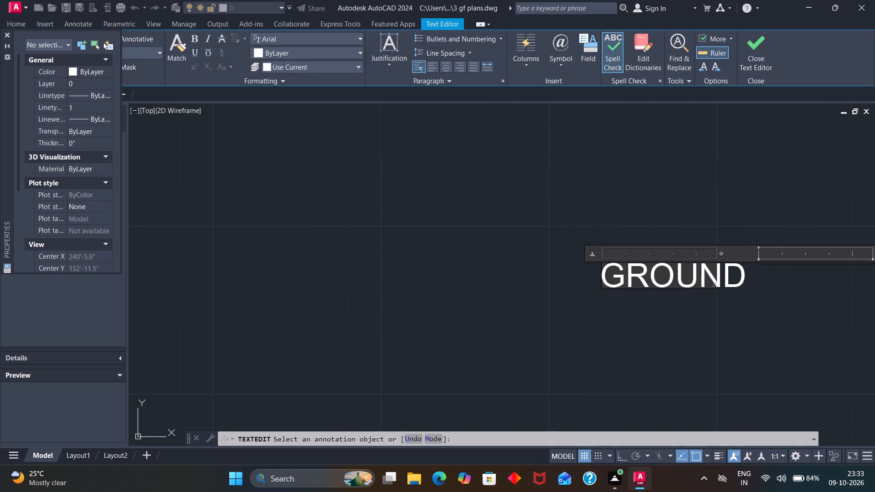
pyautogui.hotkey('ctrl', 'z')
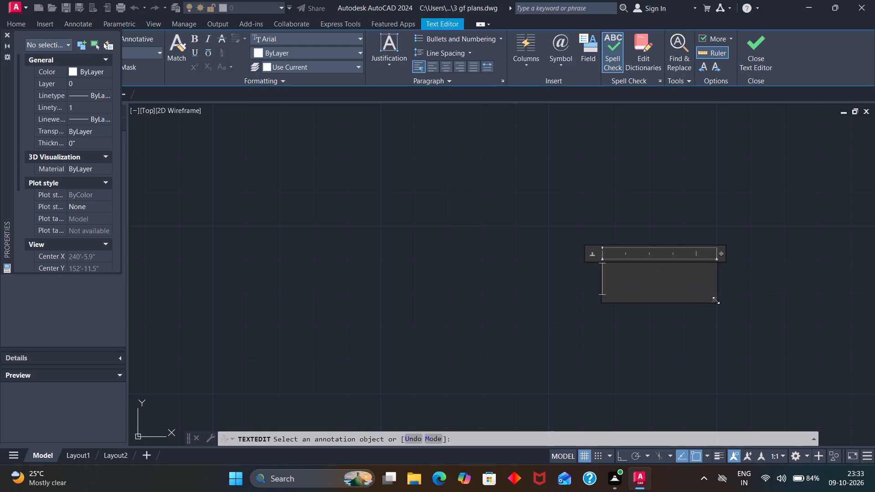
# Enlarge the third plan's title frame and enter GROUND, FLOOR and PLAN, each after a line break.
pyautogui.moveTo(716, 300); pyautogui.dragTo(734, 375)
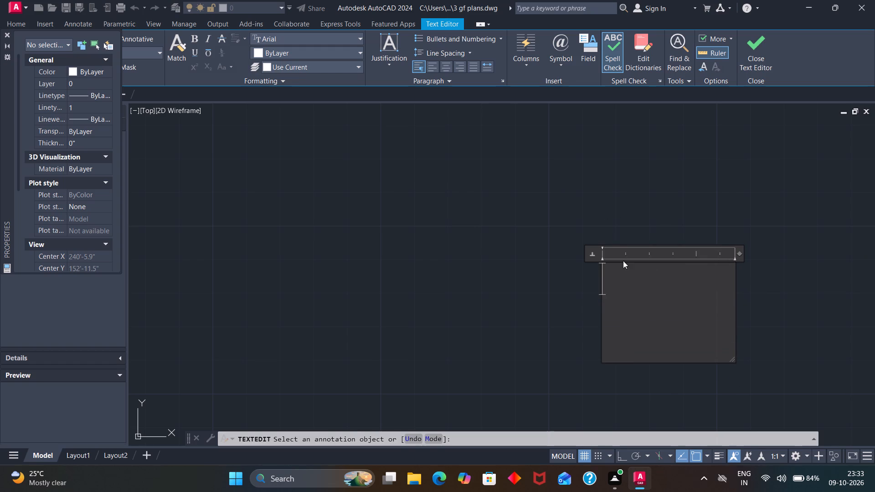
pyautogui.write('GR')
pyautogui.press('o')
pyautogui.press('u')
pyautogui.press('n')
pyautogui.press('d')
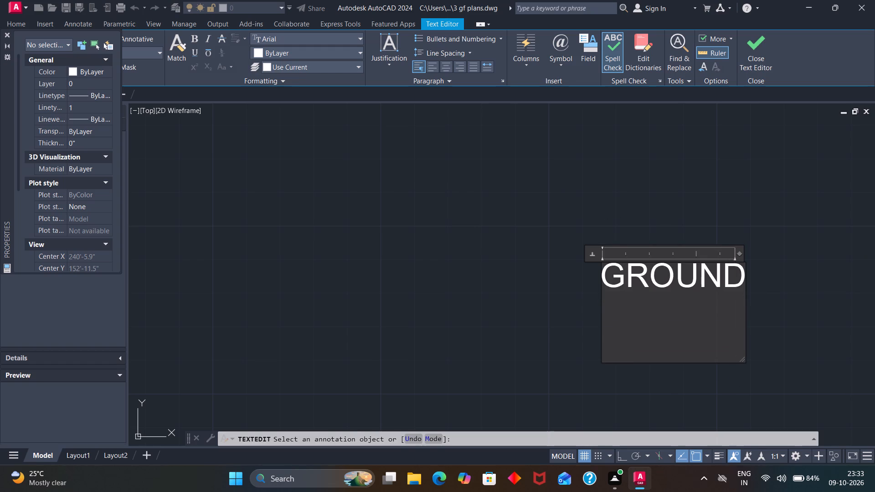
pyautogui.press('Return')
pyautogui.press('f')
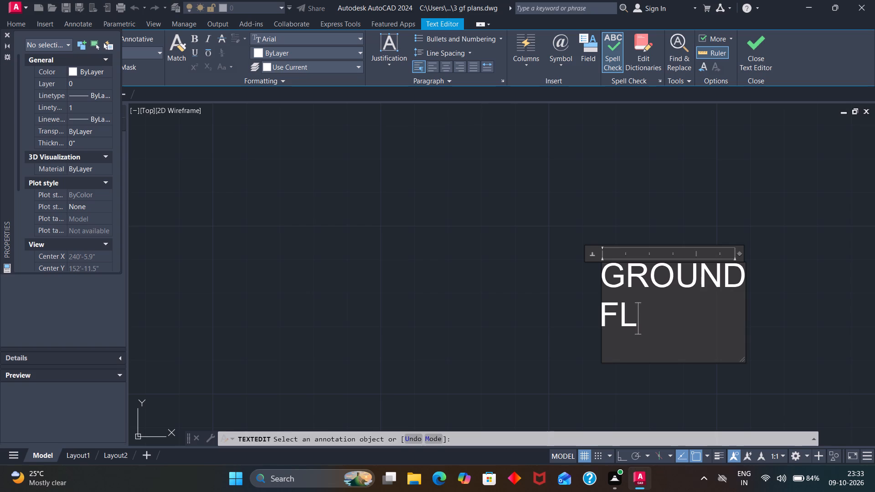
pyautogui.press('l')
pyautogui.press('o')
pyautogui.press('o')
pyautogui.press('r')
pyautogui.press('Return')
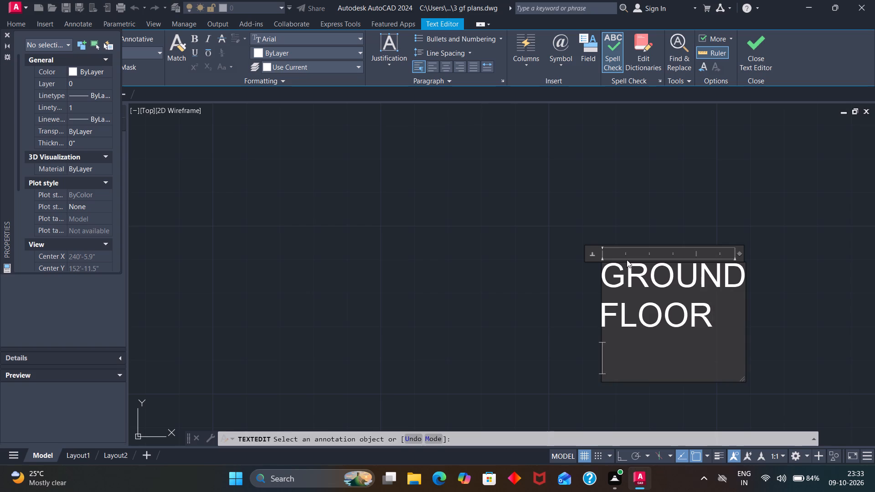
pyautogui.write('PL')
pyautogui.press('a')
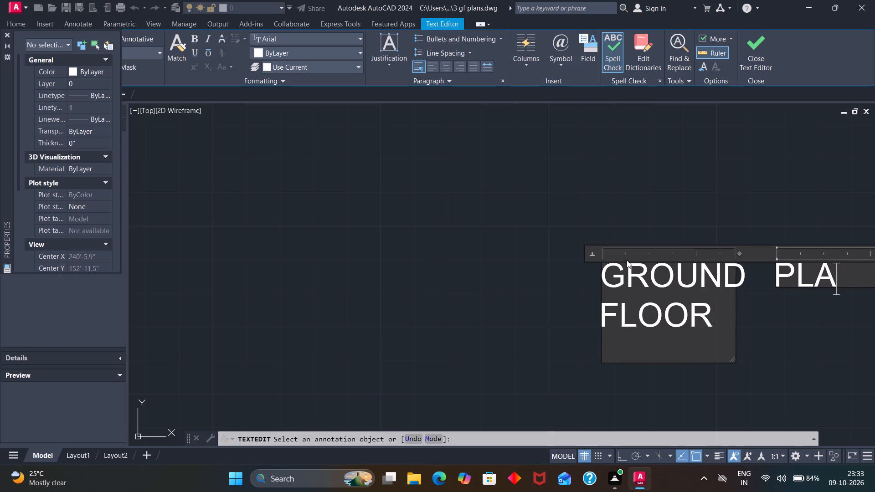
pyautogui.press('n')
pyautogui.scroll(-4, 625, 256)
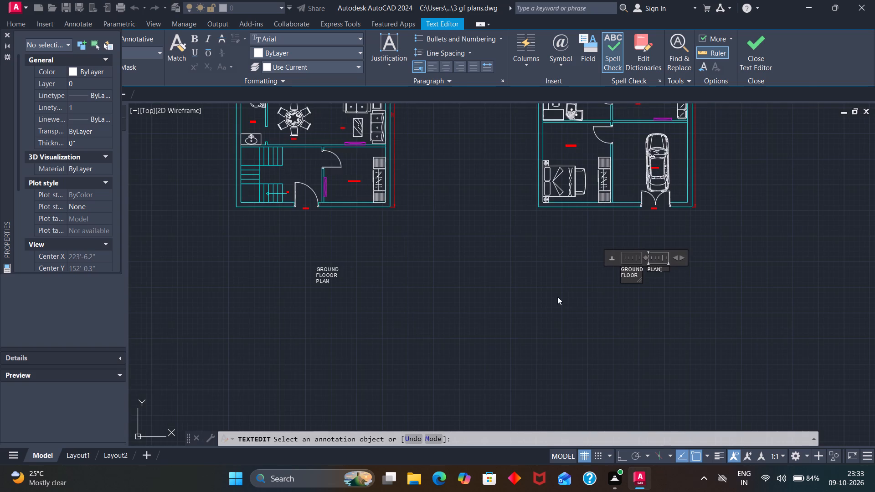
pyautogui.scroll(-3, 411, 321)
pyautogui.scroll(2, 324, 305)
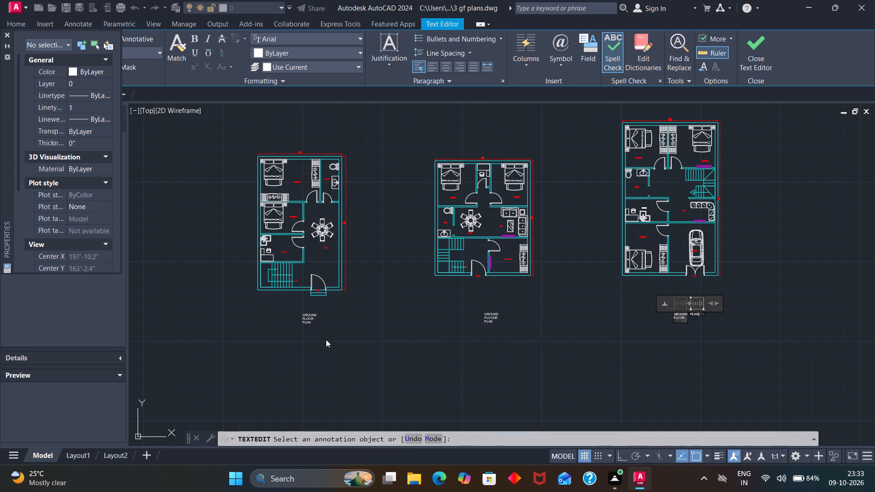
pyautogui.click(331, 340)
pyautogui.press('Escape')
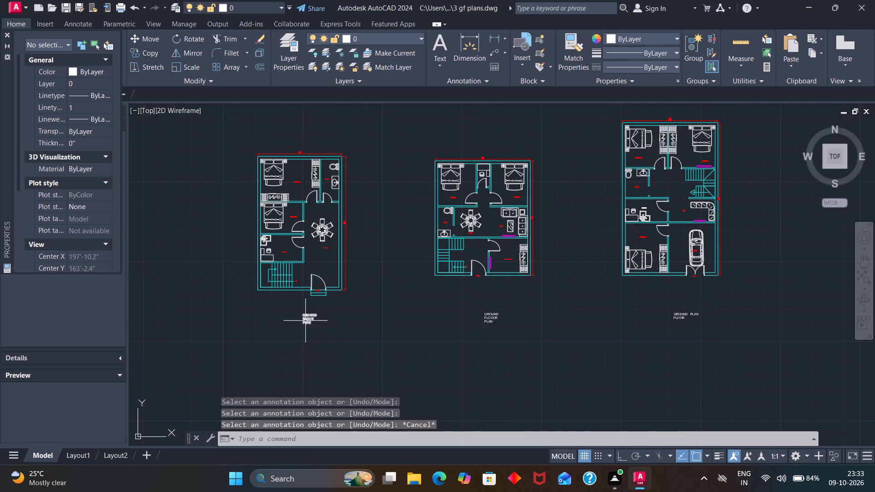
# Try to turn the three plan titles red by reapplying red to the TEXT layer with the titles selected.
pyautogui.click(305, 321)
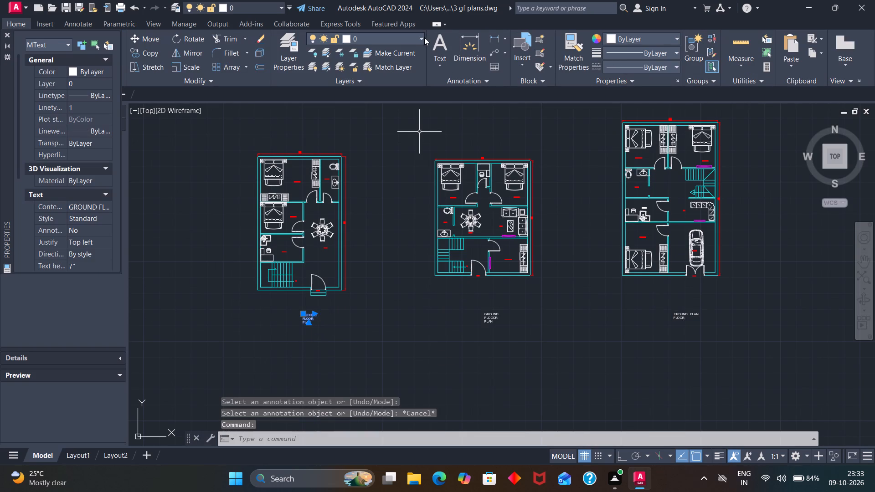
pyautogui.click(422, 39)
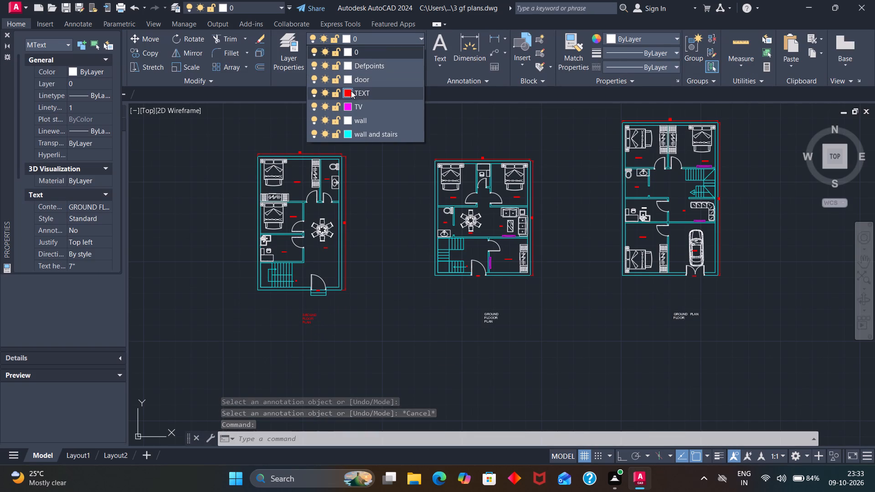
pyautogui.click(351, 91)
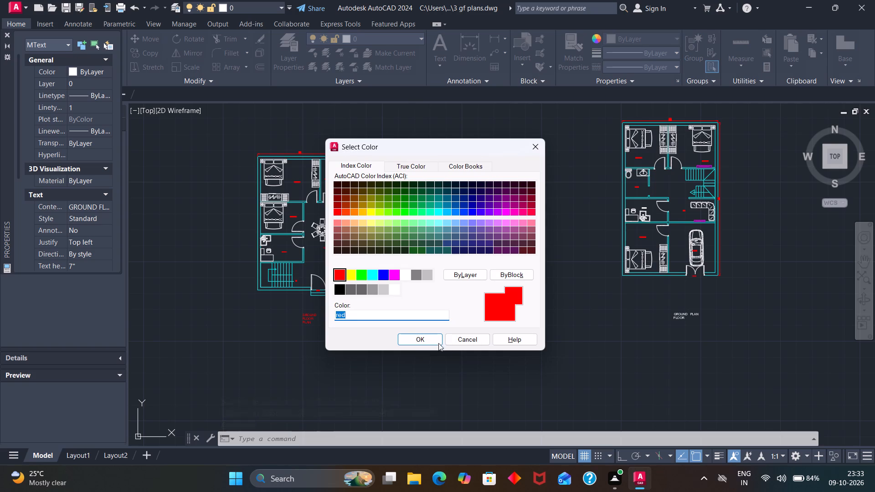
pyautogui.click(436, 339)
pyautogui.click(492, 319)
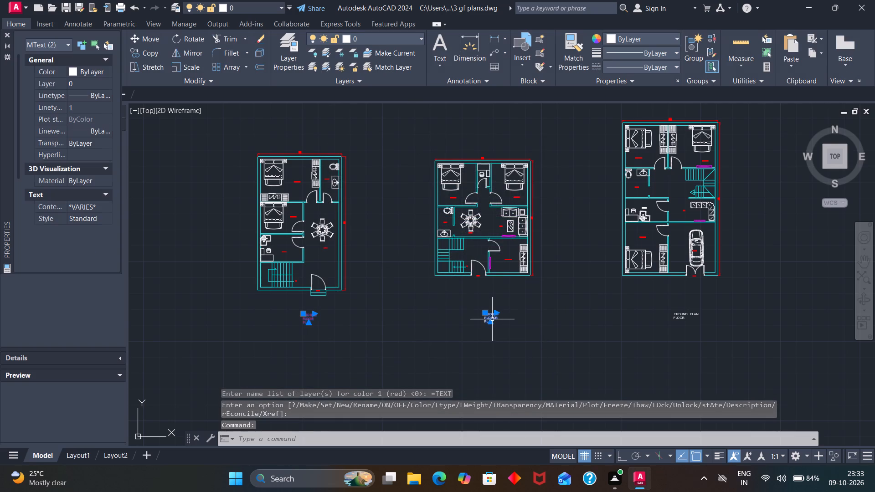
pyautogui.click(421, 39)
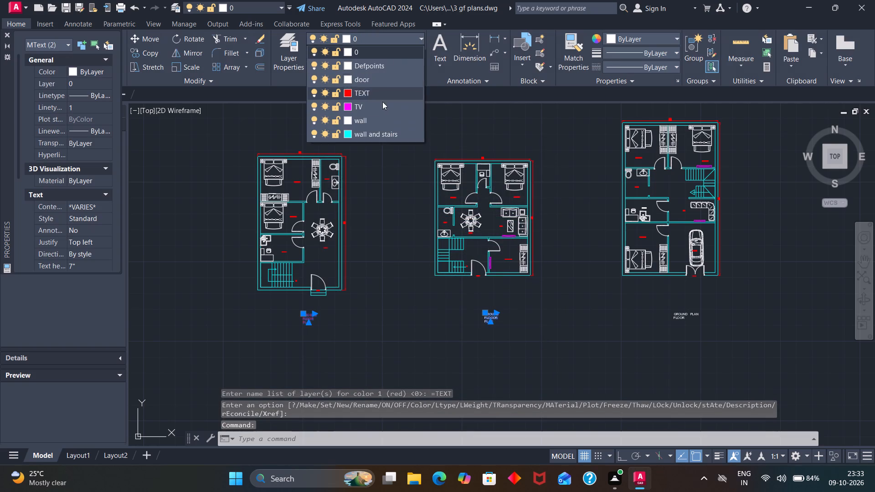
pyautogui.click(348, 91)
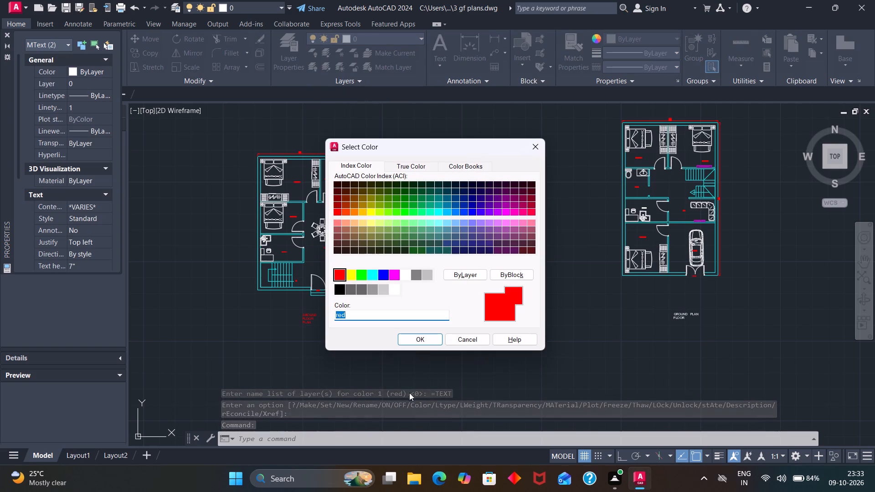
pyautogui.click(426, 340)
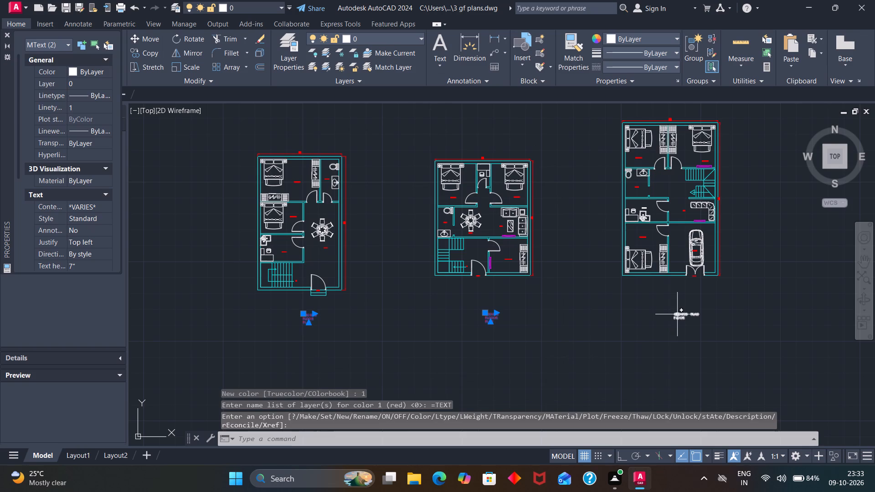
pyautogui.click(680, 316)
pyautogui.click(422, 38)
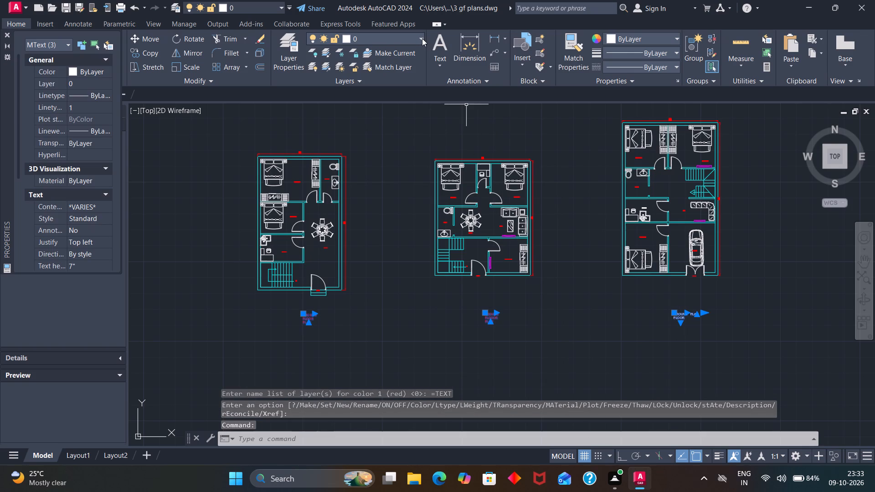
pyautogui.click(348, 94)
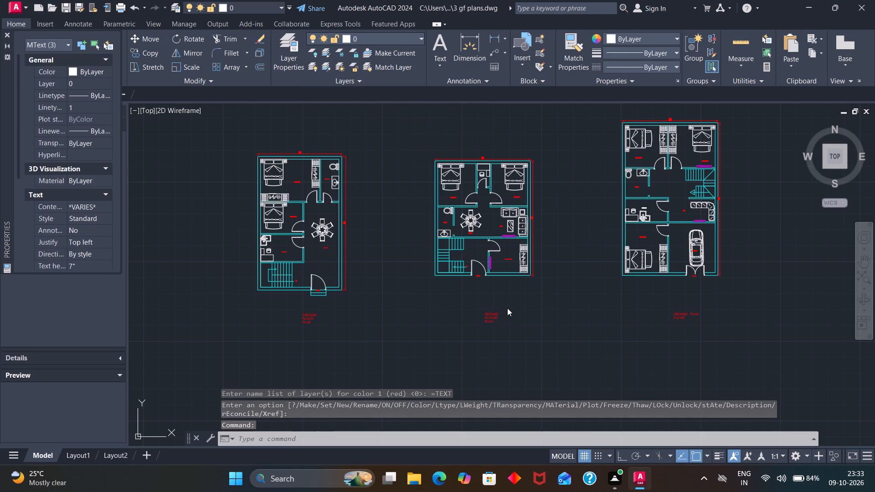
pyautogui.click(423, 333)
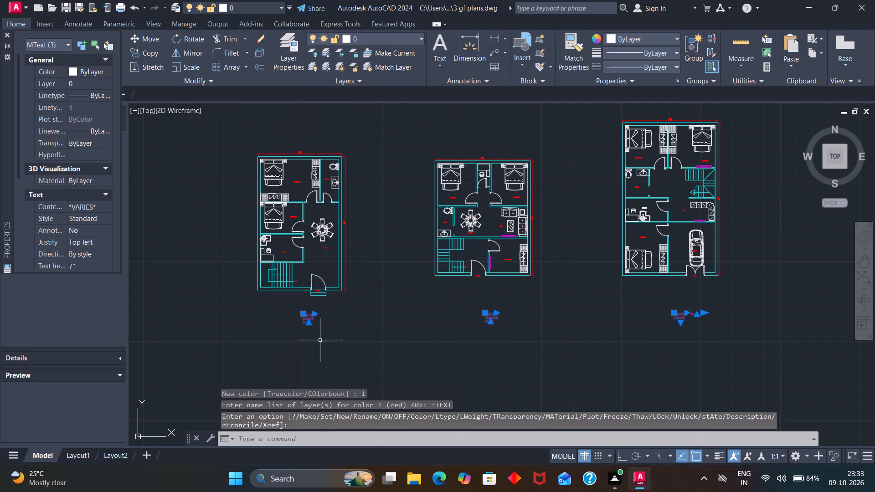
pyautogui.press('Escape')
# Set the text height of the GROUND FLOOR PLAN title beneath the first plan to 1'.
pyautogui.click(303, 320)
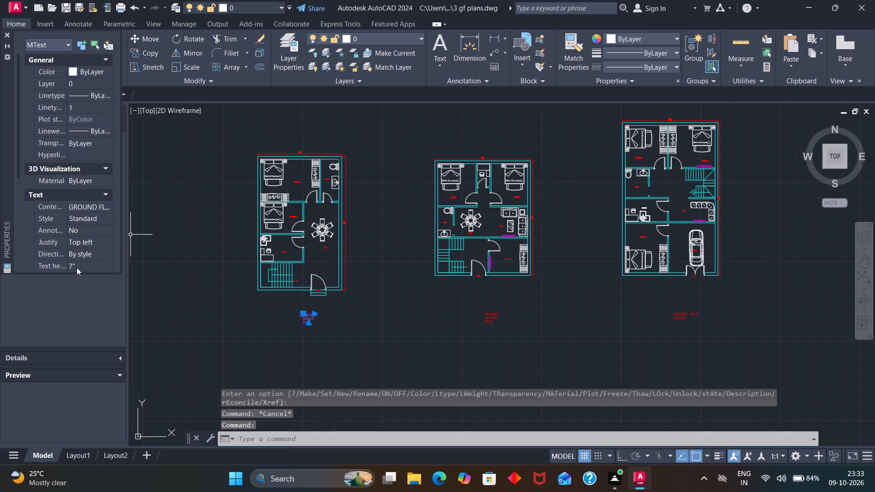
pyautogui.click(77, 267)
pyautogui.press('BackSpace')
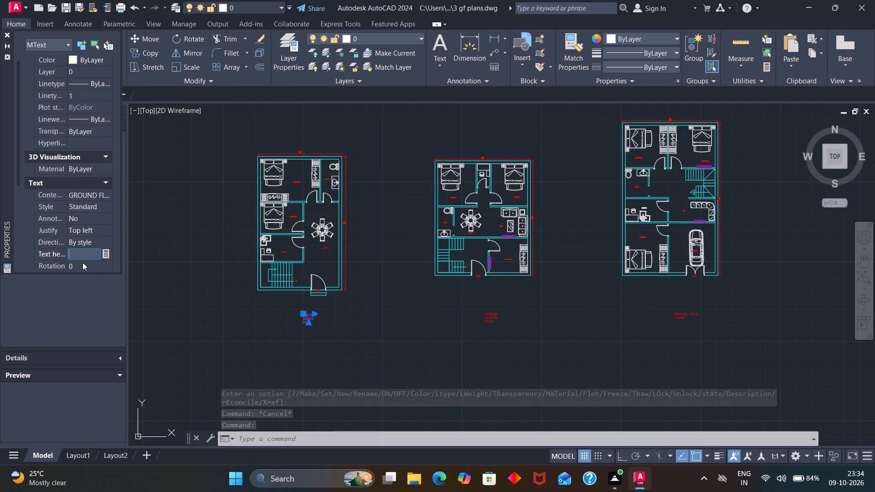
pyautogui.press('1')
pyautogui.press("'")
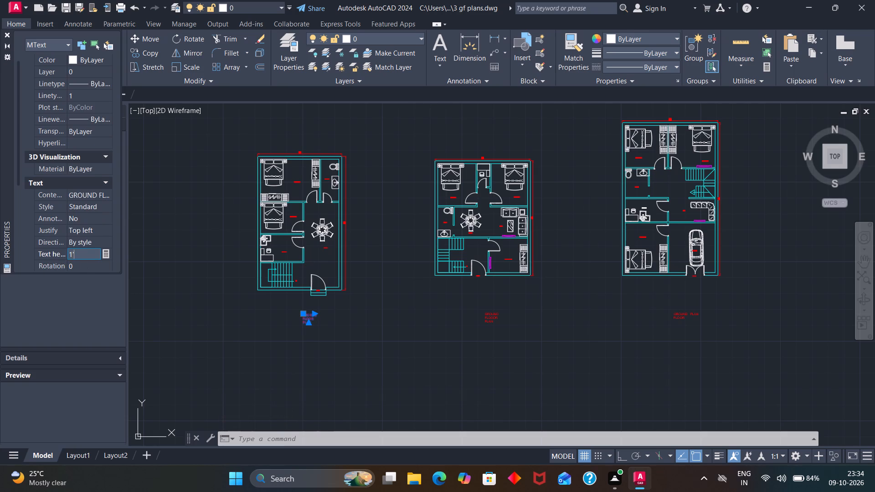
pyautogui.press('Return')
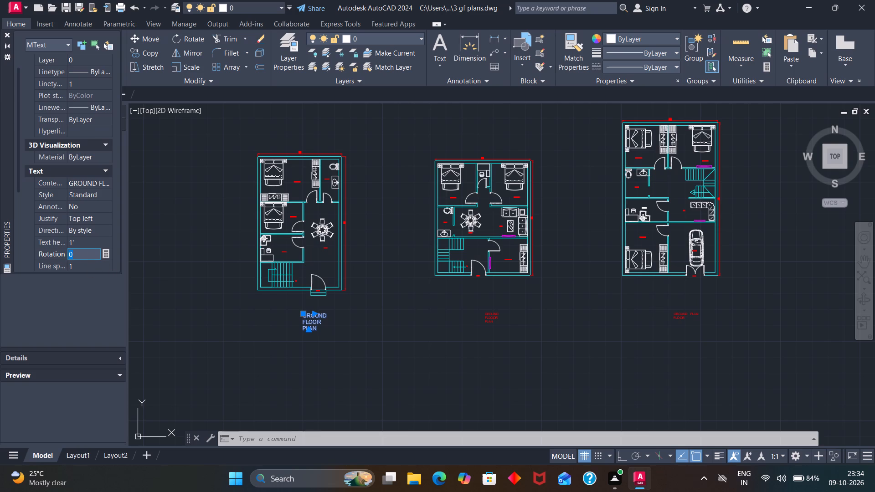
# Set the text height of the GROUND FLOOR PLAN title beneath the first plan to 11".
pyautogui.click(90, 241)
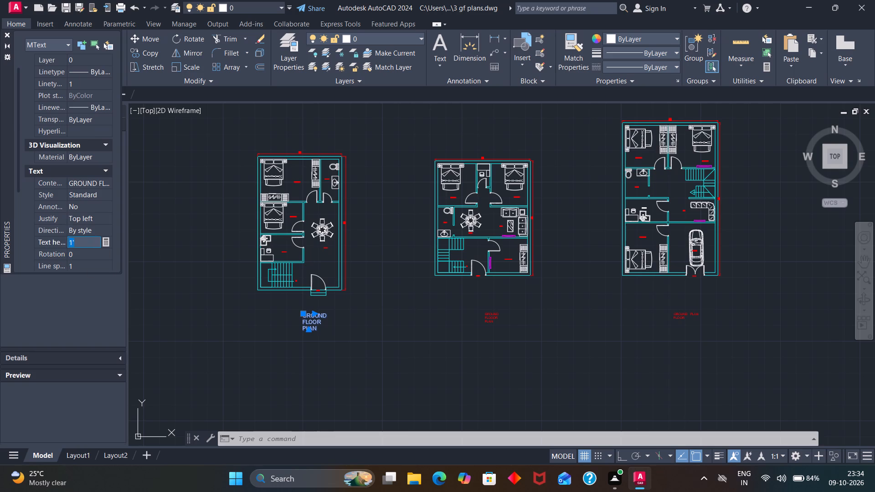
pyautogui.press('BackSpace')
pyautogui.write('11')
pyautogui.press('Return')
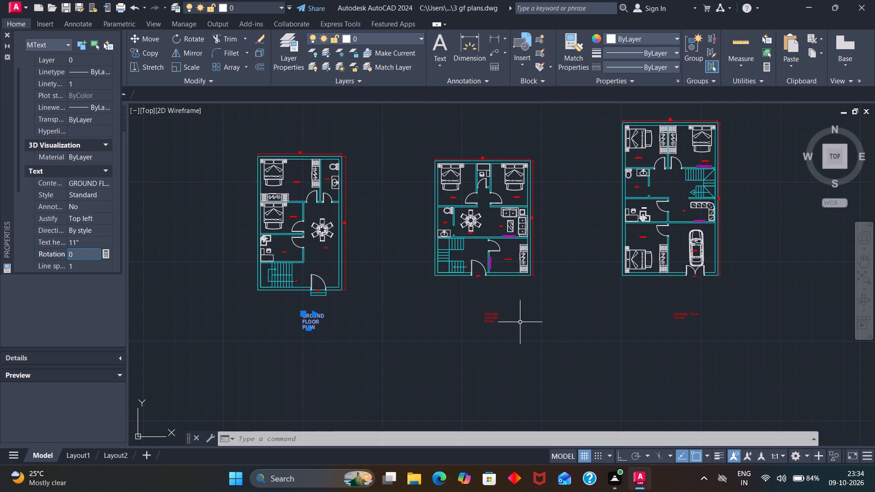
# Set the text height of the title beneath the second plan to 11", with only that title selected.
pyautogui.click(502, 320)
pyautogui.click(496, 318)
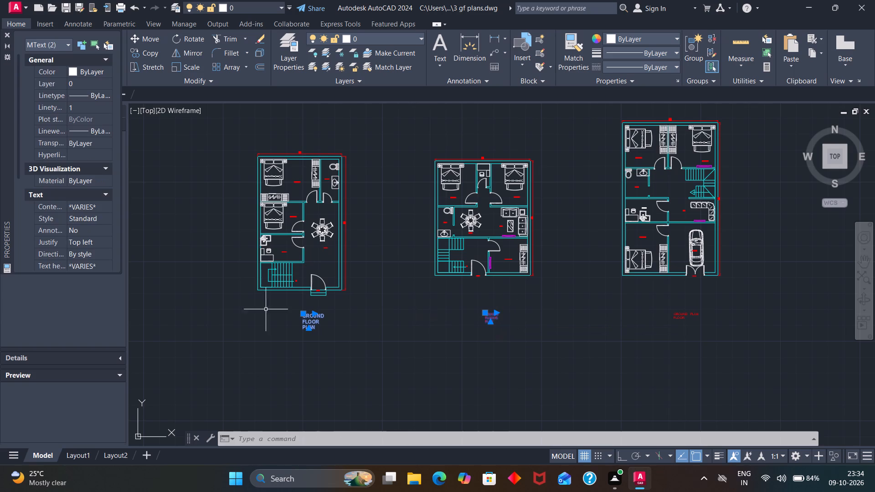
pyautogui.press('Escape')
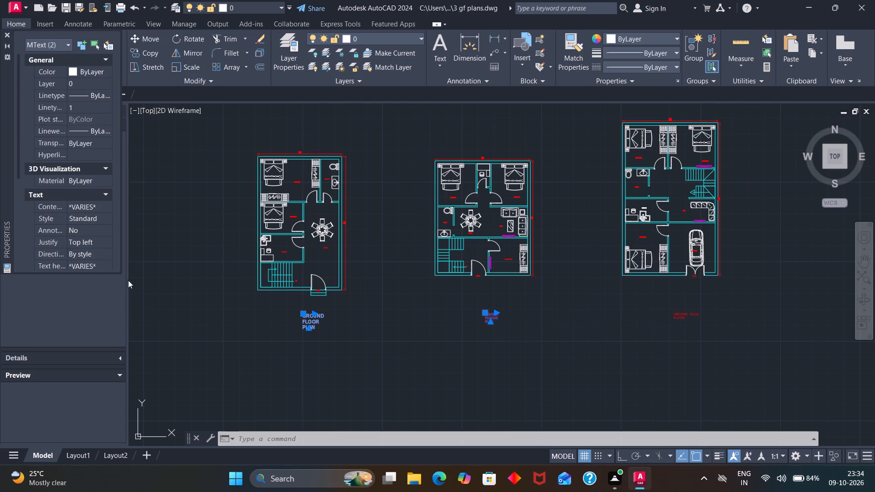
pyautogui.click(497, 319)
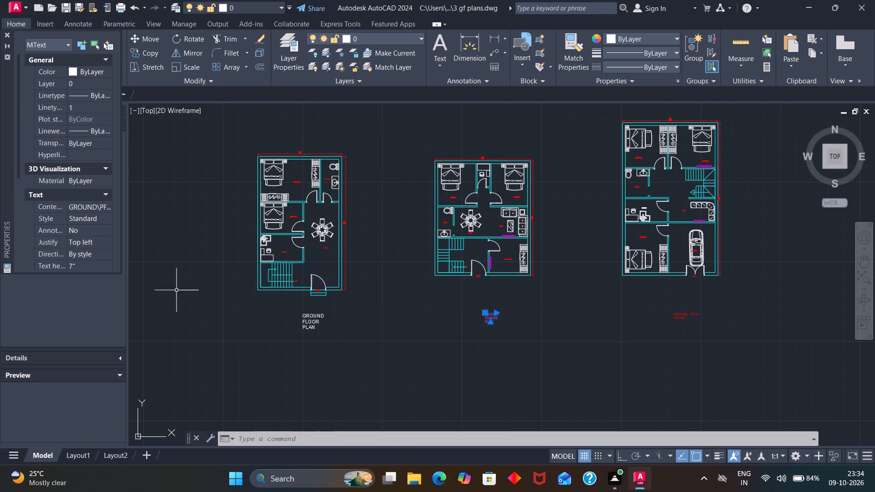
pyautogui.click(72, 266)
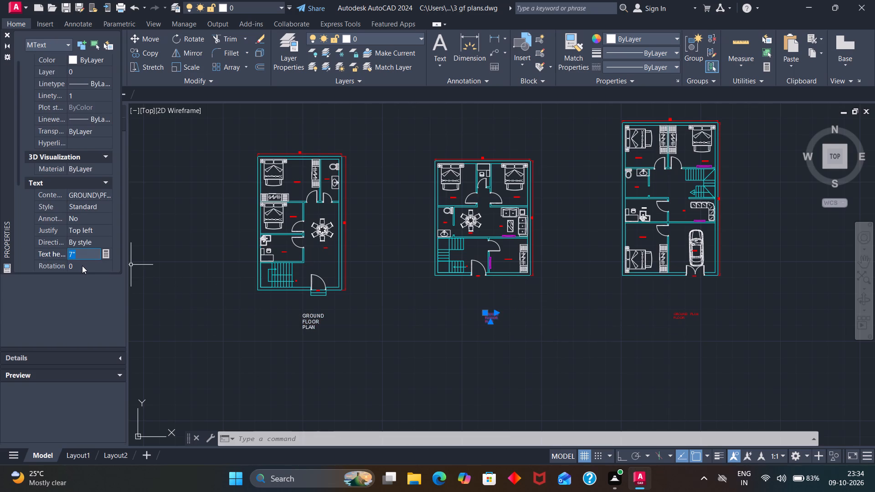
pyautogui.write('11')
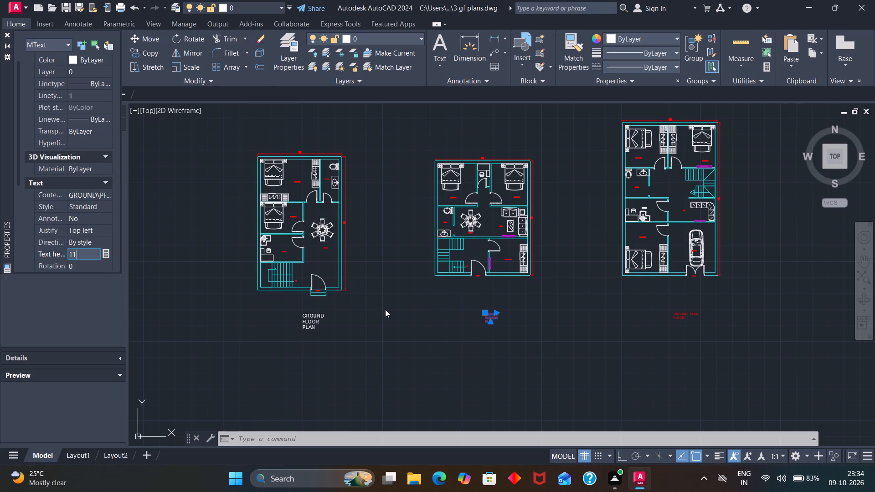
pyautogui.press('Return')
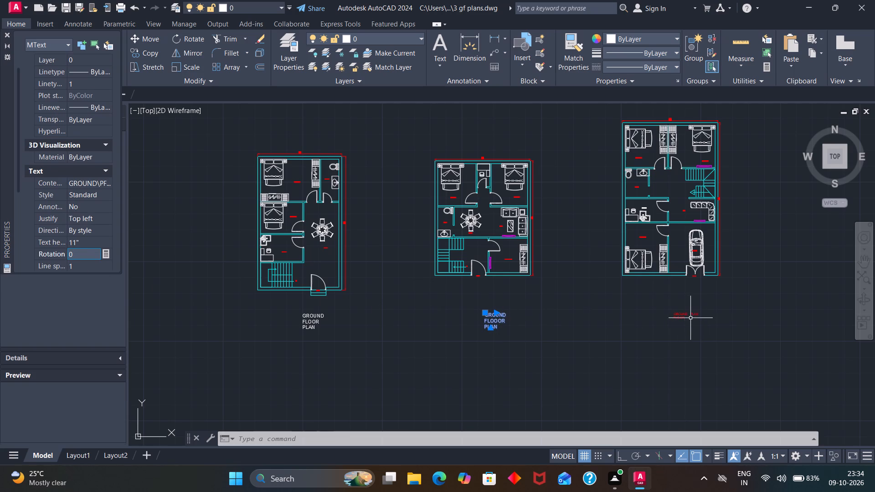
pyautogui.press('Escape')
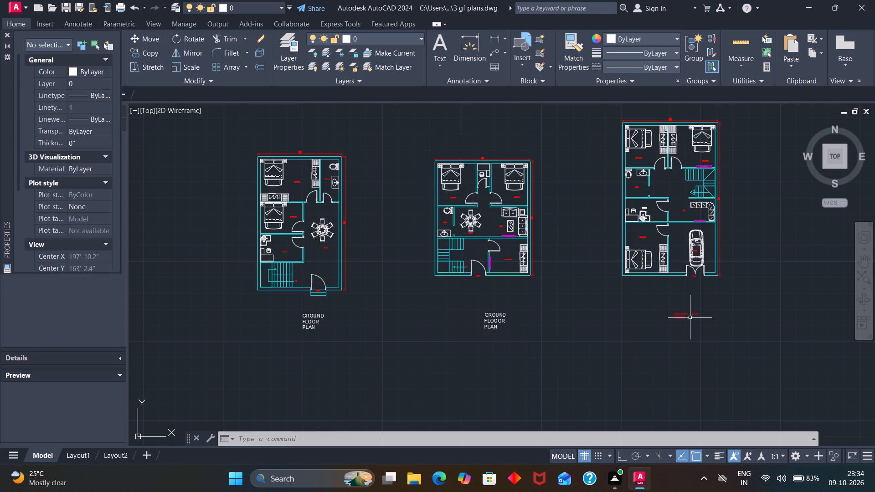
# Set the text height of the GROUND FLOOR PLAN title beneath the third plan to 11".
pyautogui.click(687, 316)
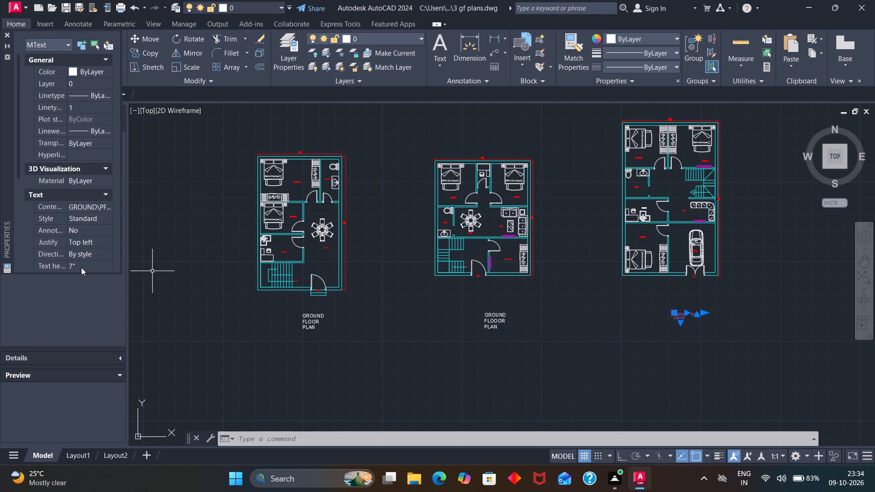
pyautogui.click(81, 267)
pyautogui.press('1')
pyautogui.press('1')
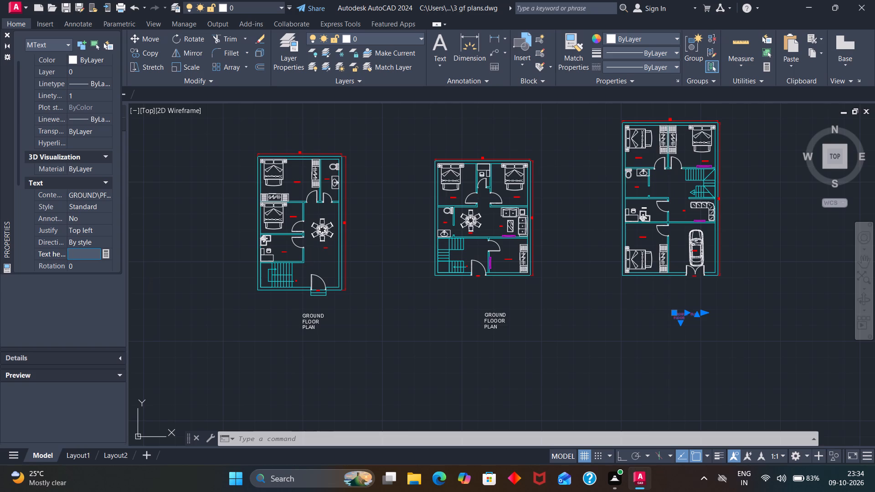
pyautogui.press('Return')
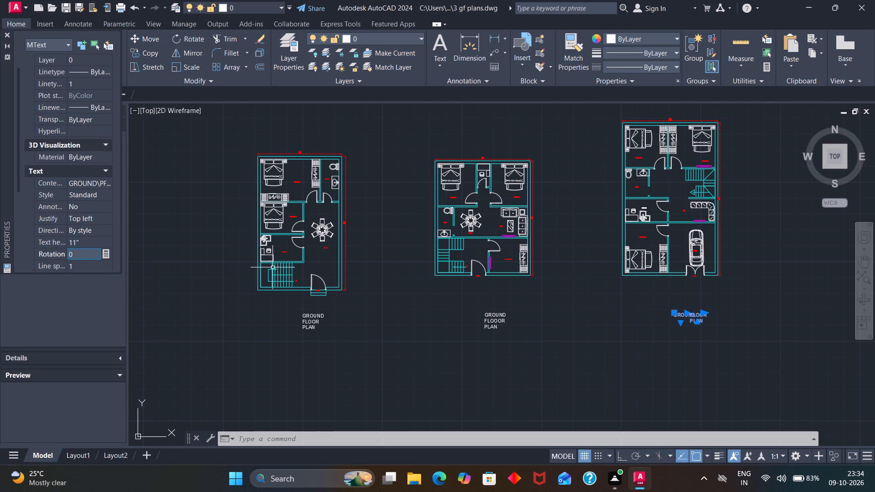
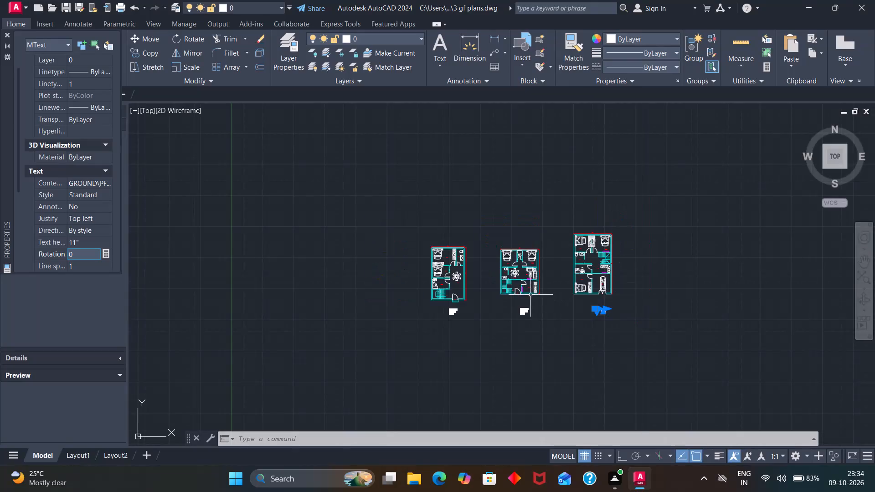
# Move the ground floor plan titles of the first and third plans together about 4'-7" to the left.
pyautogui.scroll(-1, 502, 309)
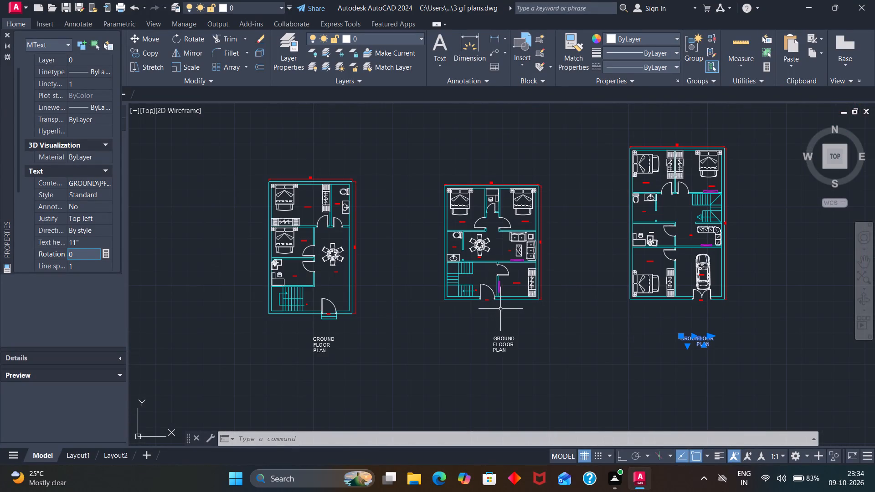
pyautogui.click(318, 345)
pyautogui.press('m')
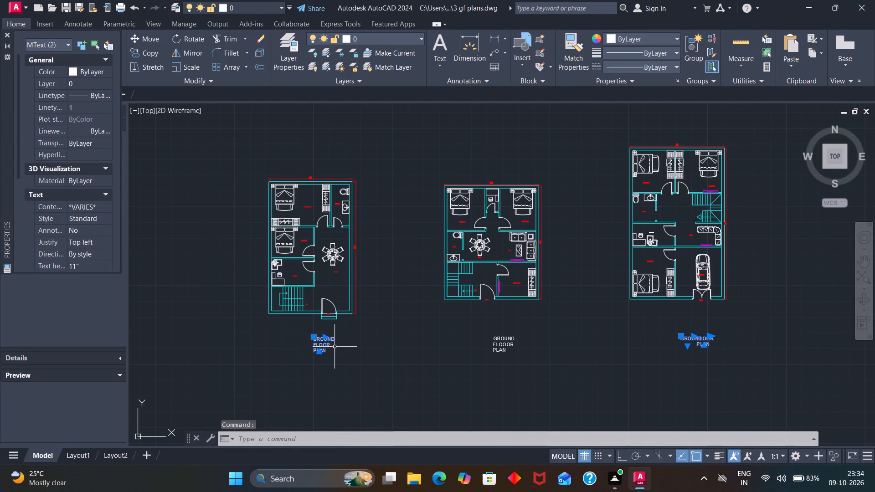
pyautogui.press('Return')
pyautogui.click(321, 335)
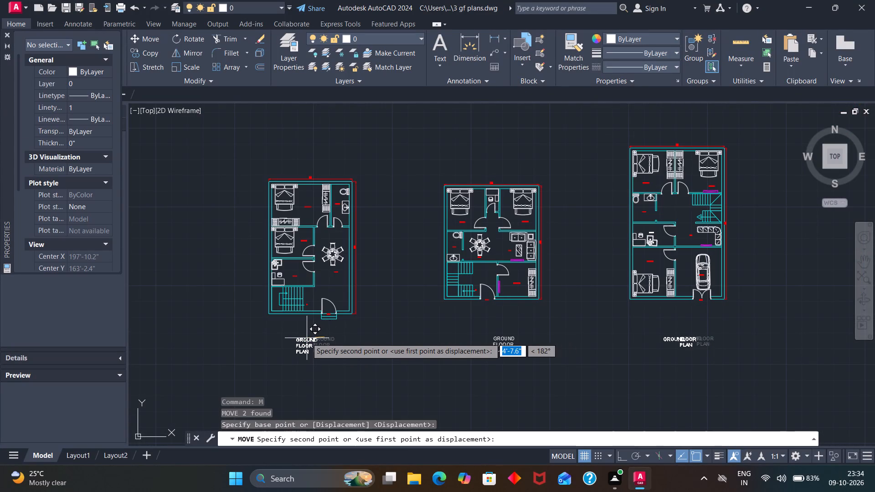
pyautogui.click(307, 336)
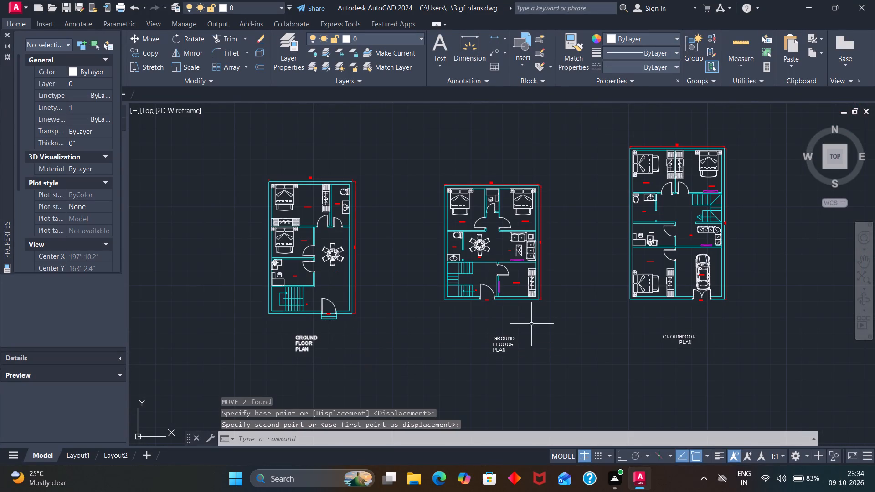
# Move the middle plan's title slightly up and to the left, closer beneath its plan.
pyautogui.click(505, 337)
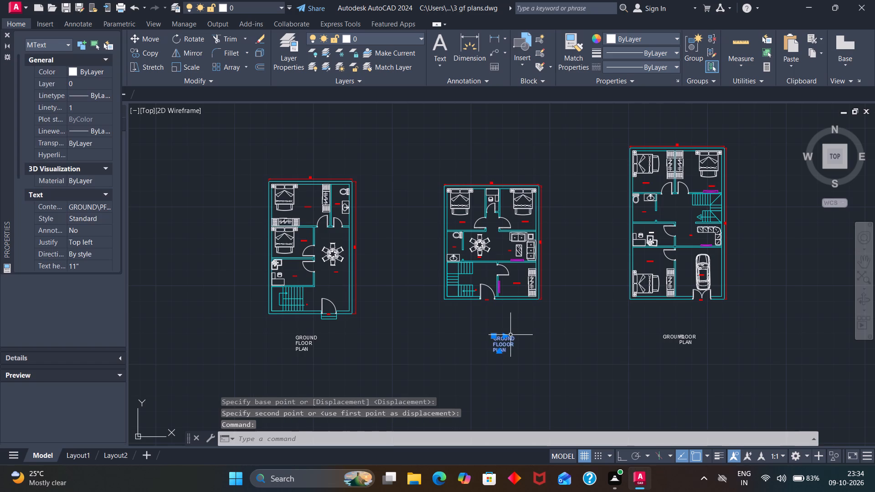
pyautogui.press('m')
pyautogui.press('Return')
pyautogui.click(506, 337)
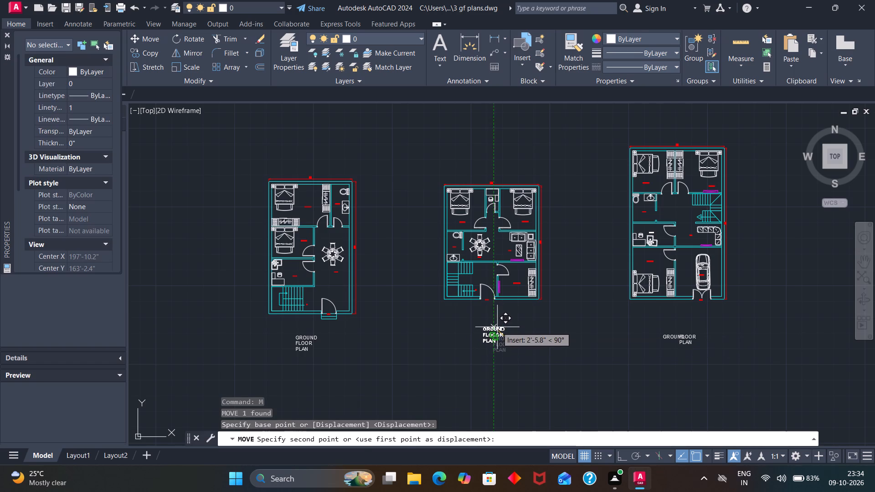
pyautogui.click(497, 327)
# Move the third plan's title upward and slightly right, closer beneath its plan.
pyautogui.click(681, 335)
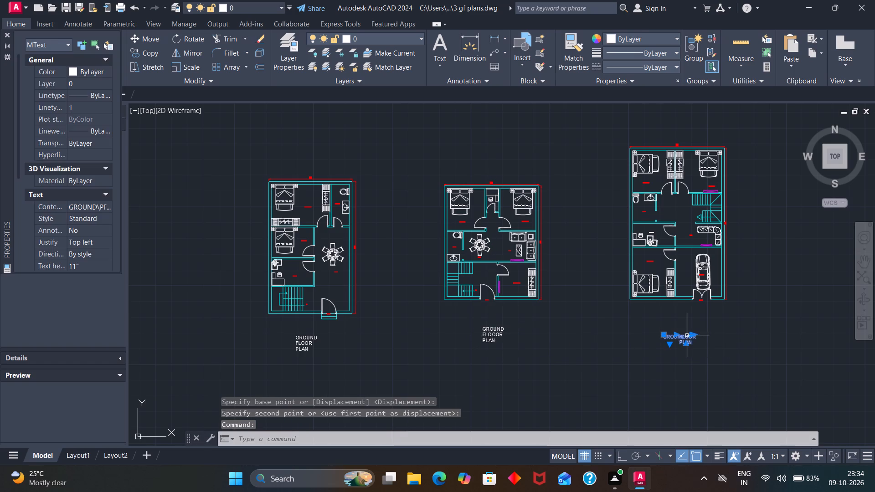
pyautogui.press('Return')
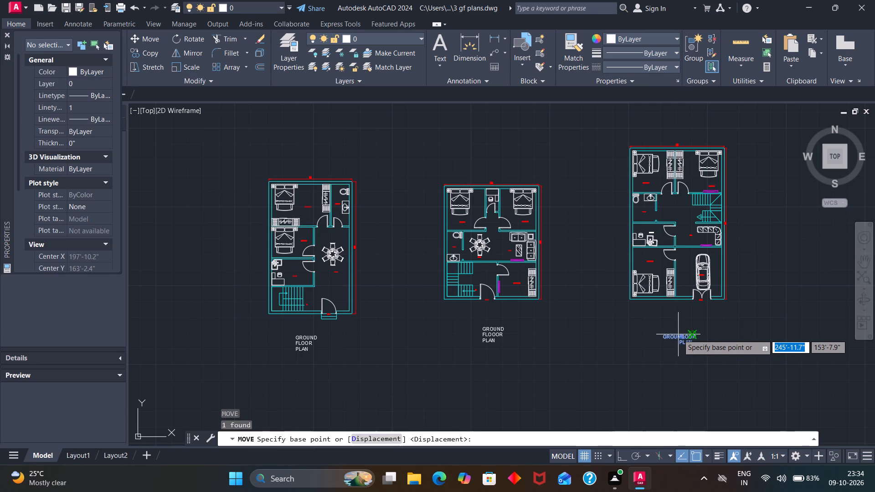
pyautogui.click(679, 334)
pyautogui.click(695, 320)
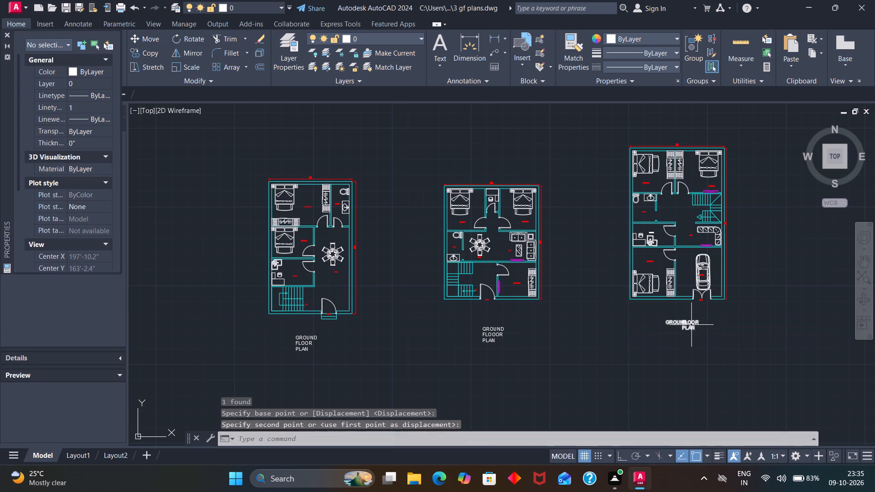
# Save the drawing as "3 gf plans" in Documents in AutoCAD 2018 DWG format, replacing the existing file.
pyautogui.scroll(-2, 543, 342)
pyautogui.scroll(3, 523, 334)
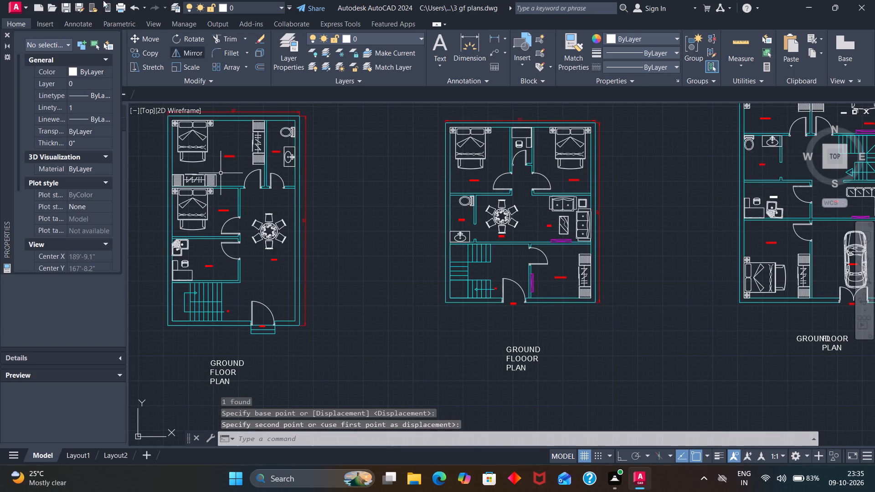
pyautogui.click(23, 6)
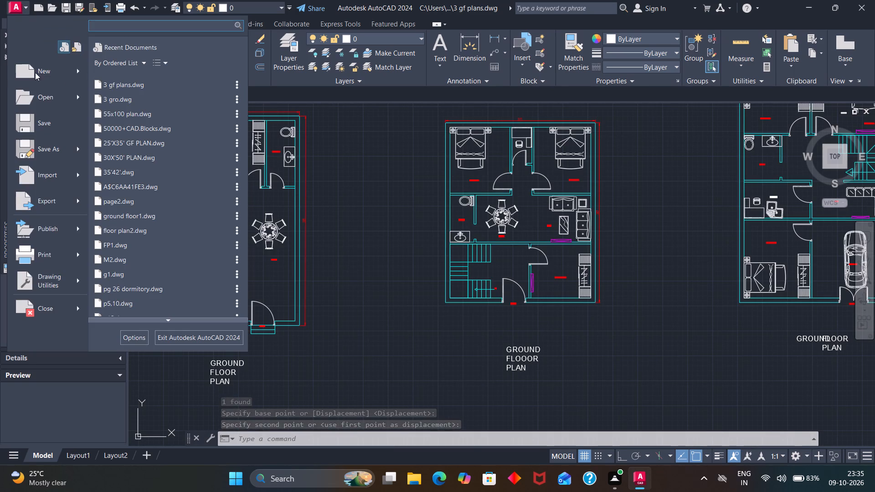
pyautogui.click(48, 145)
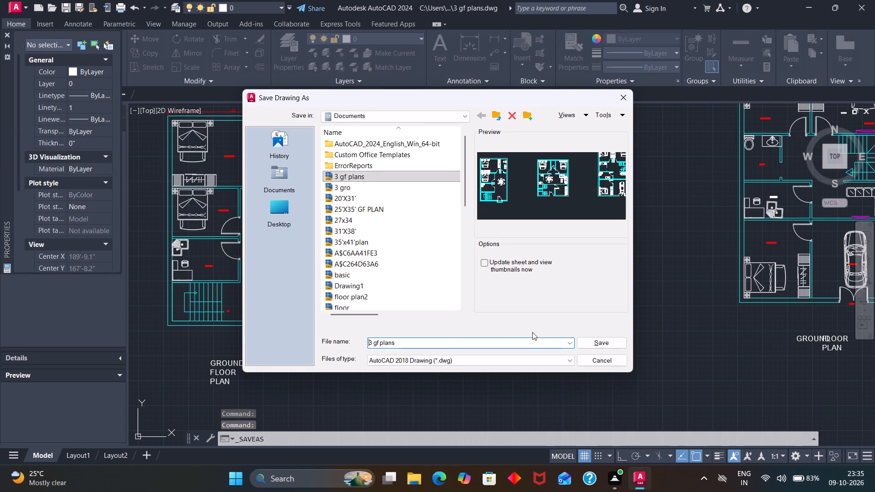
pyautogui.click(597, 341)
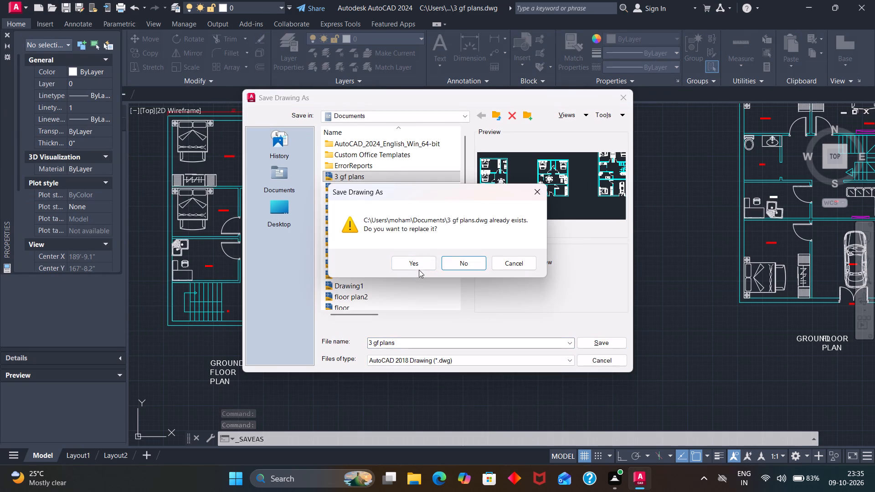
pyautogui.click(417, 264)
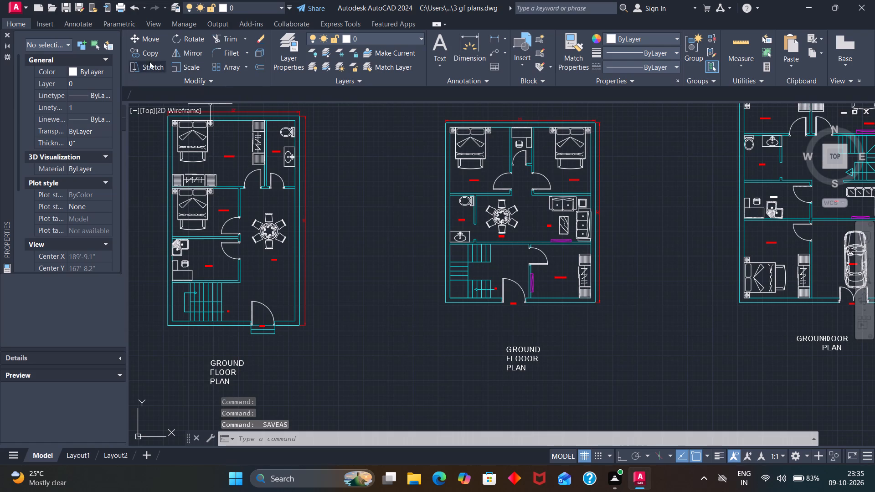
# Export the current display as a PDF named "3 gf plans" to Documents, using the AutoCAD PDF (General Documentation) preset.
pyautogui.click(23, 4)
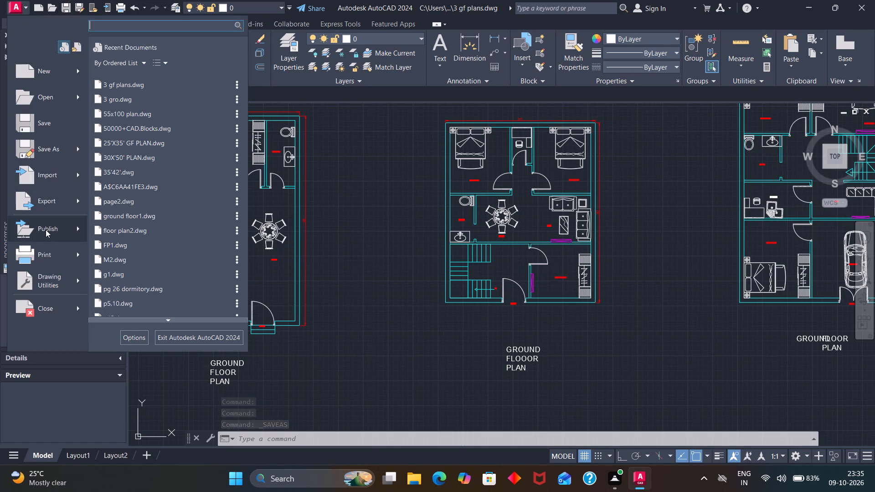
pyautogui.click(53, 204)
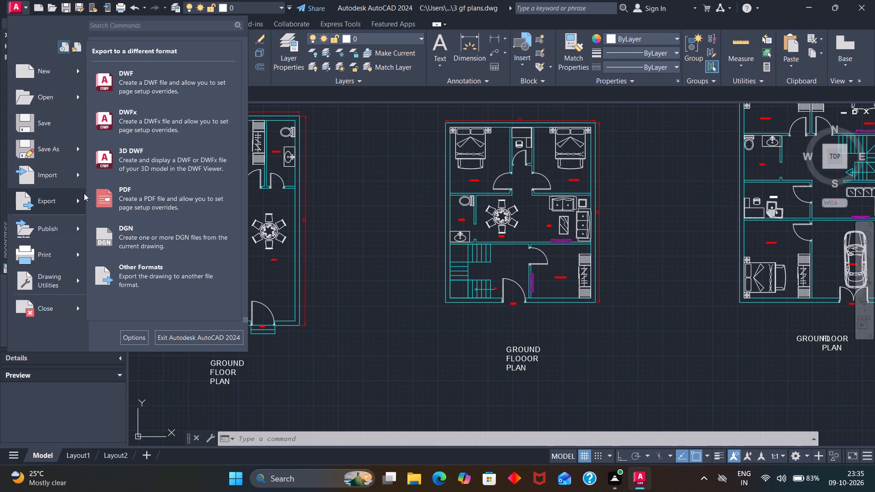
pyautogui.click(135, 197)
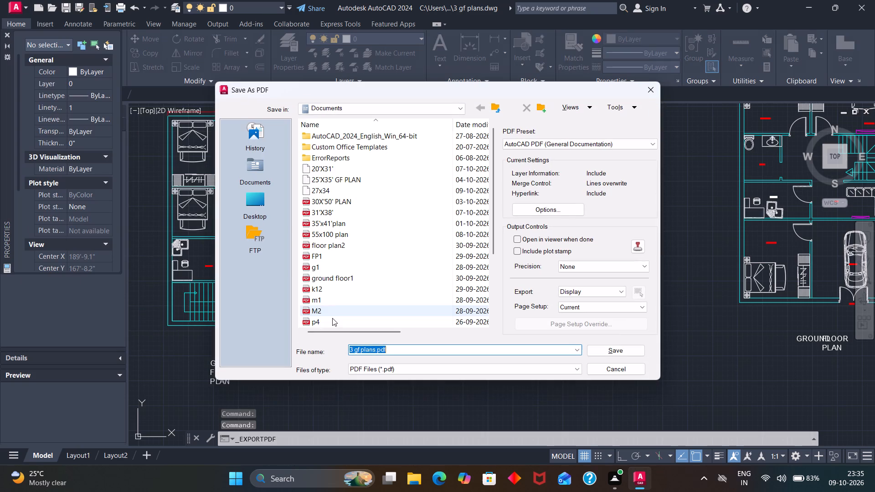
pyautogui.click(613, 348)
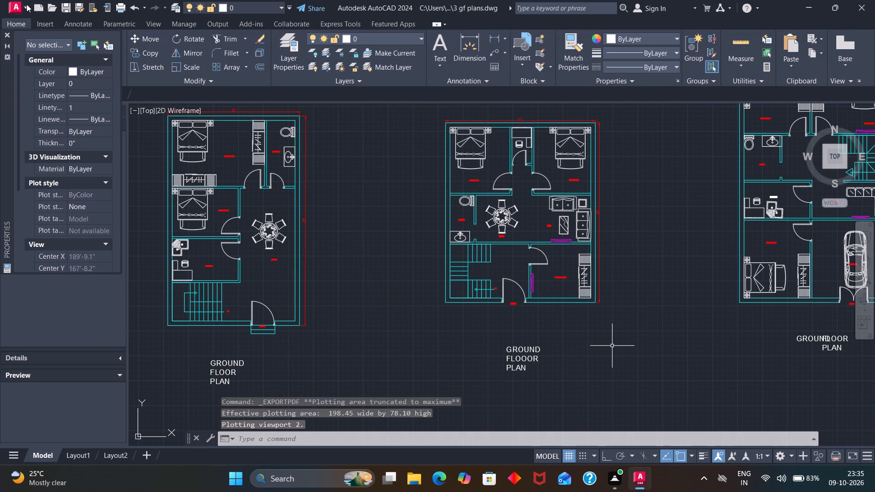
# Export the drawing to Documents in Block (*.dwg) format as "3 gf plans", replacing the existing file.
pyautogui.click(26, 4)
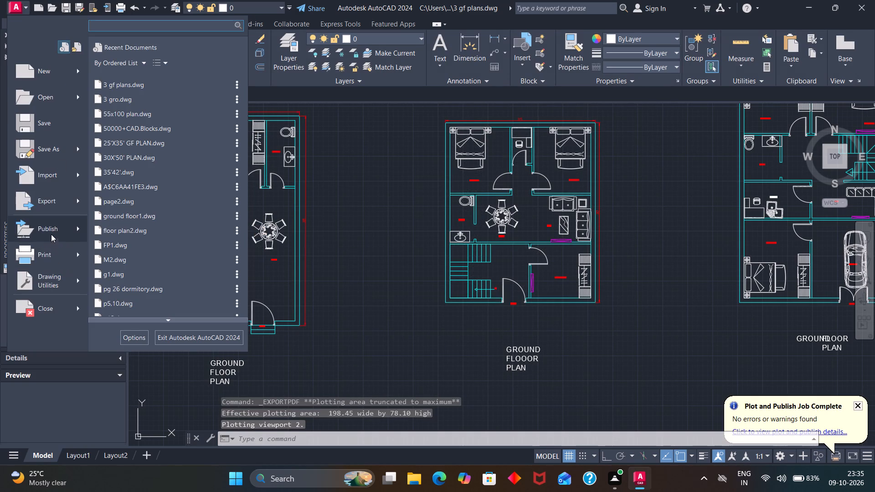
pyautogui.click(51, 208)
pyautogui.click(173, 285)
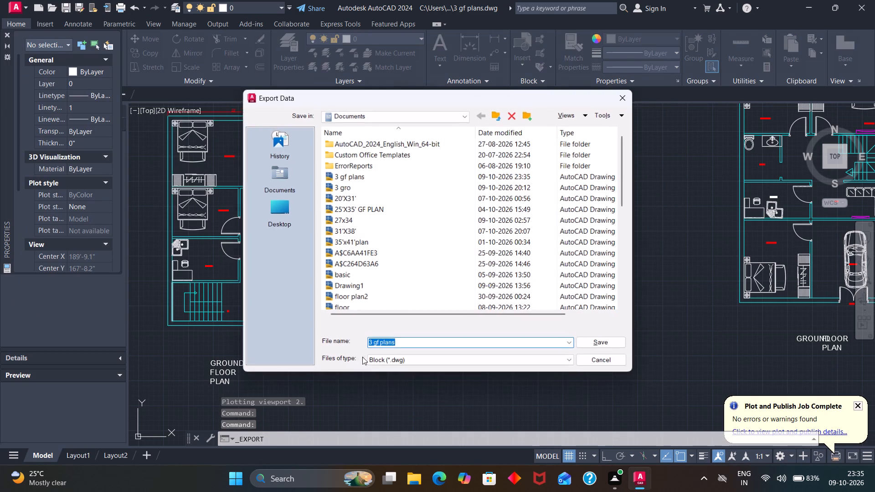
pyautogui.click(587, 342)
pyautogui.click(417, 263)
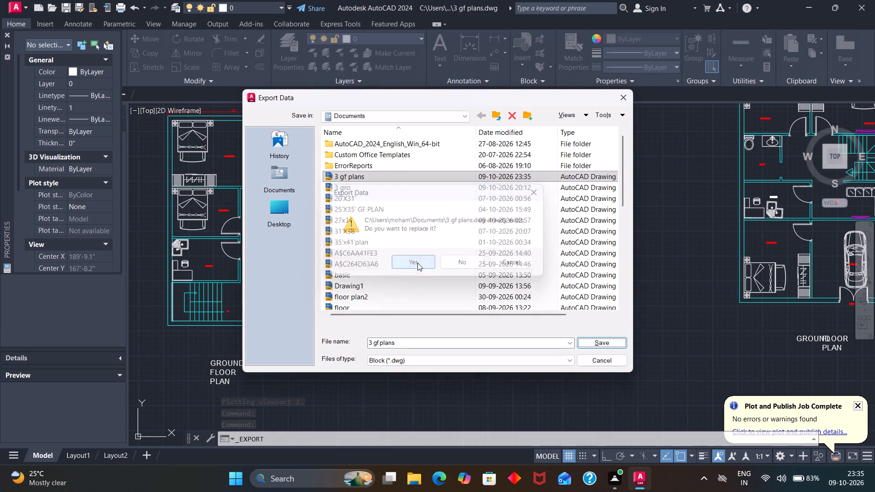